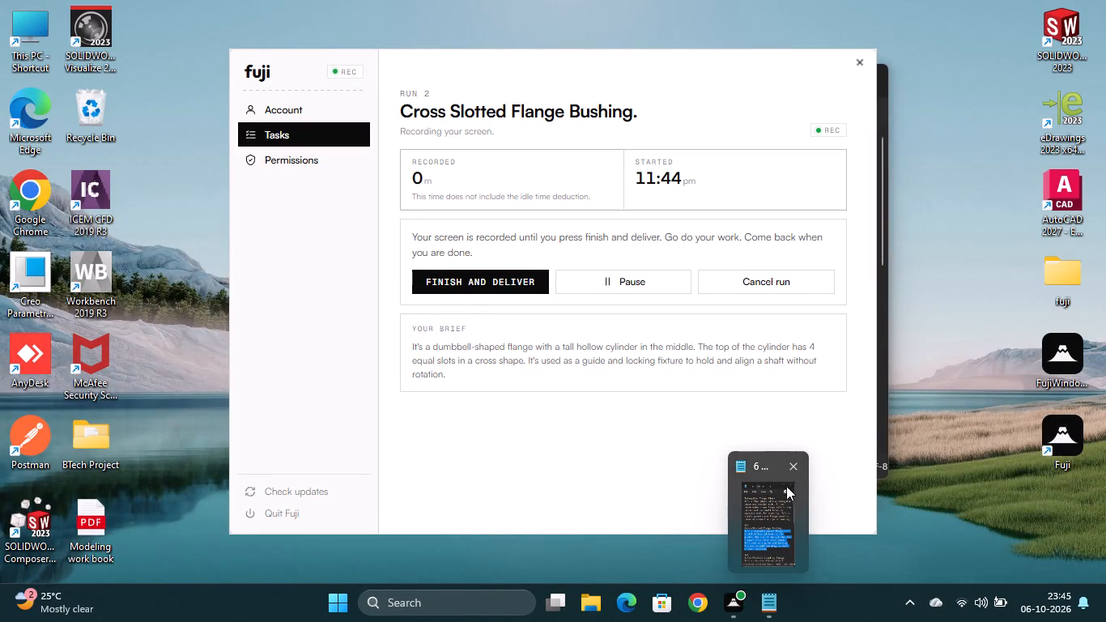
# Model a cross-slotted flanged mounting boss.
# Close the open notes window and launch SOLIDWORKS 2023.
pyautogui.click(788, 471)
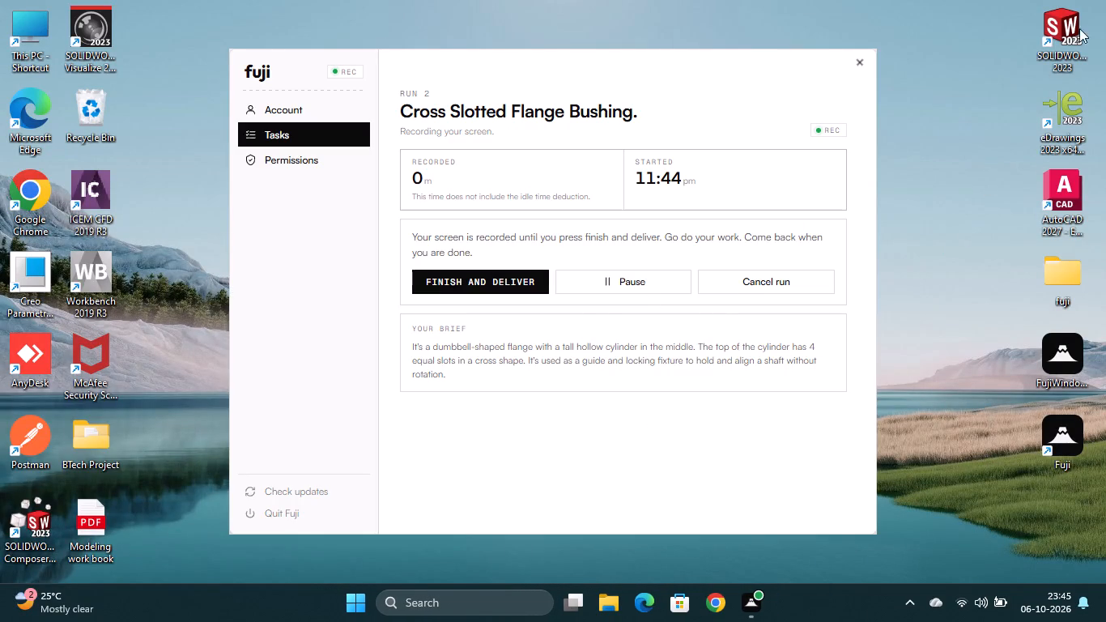
pyautogui.doubleClick(1056, 36)
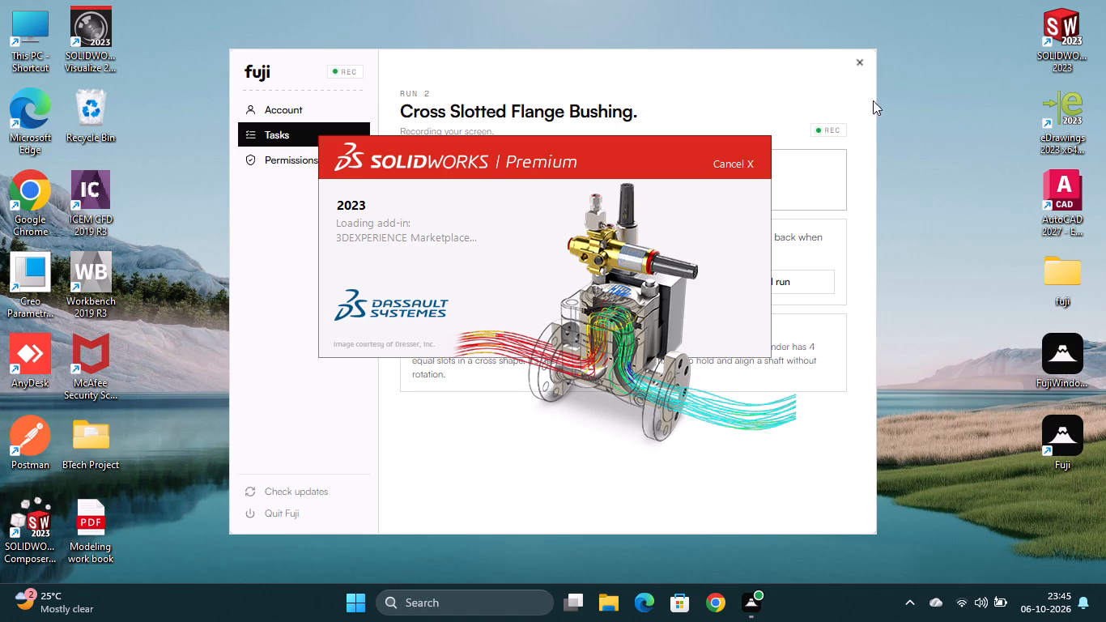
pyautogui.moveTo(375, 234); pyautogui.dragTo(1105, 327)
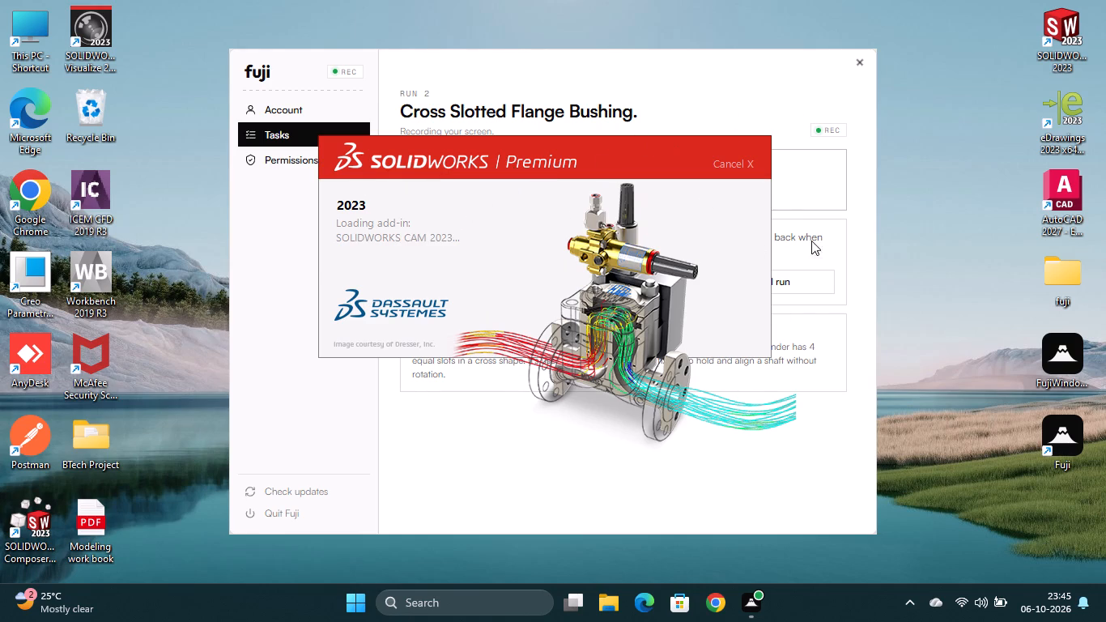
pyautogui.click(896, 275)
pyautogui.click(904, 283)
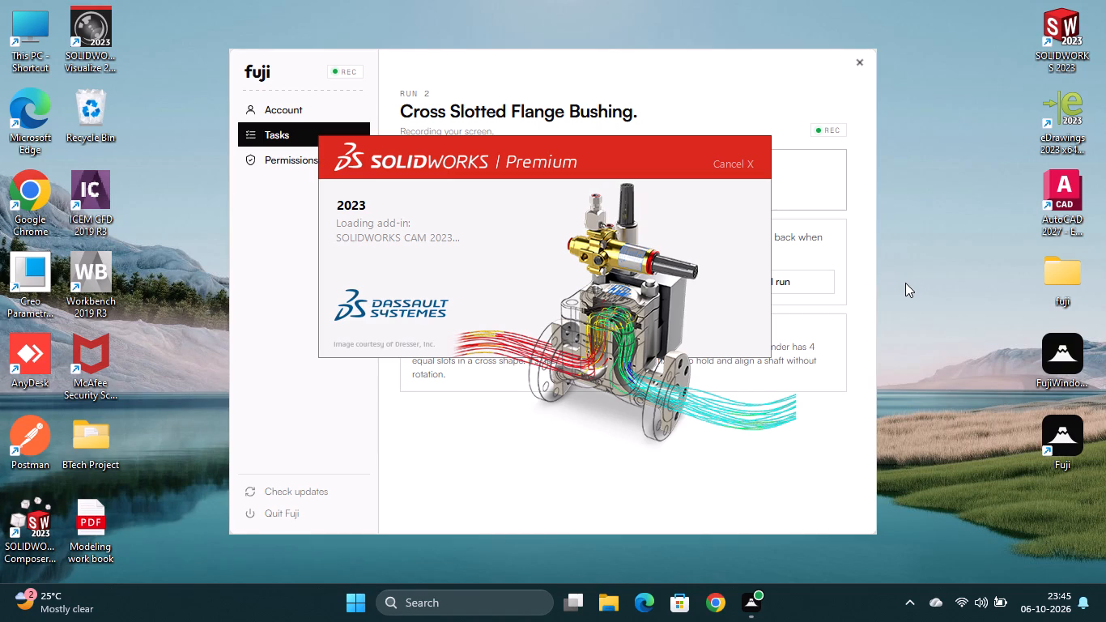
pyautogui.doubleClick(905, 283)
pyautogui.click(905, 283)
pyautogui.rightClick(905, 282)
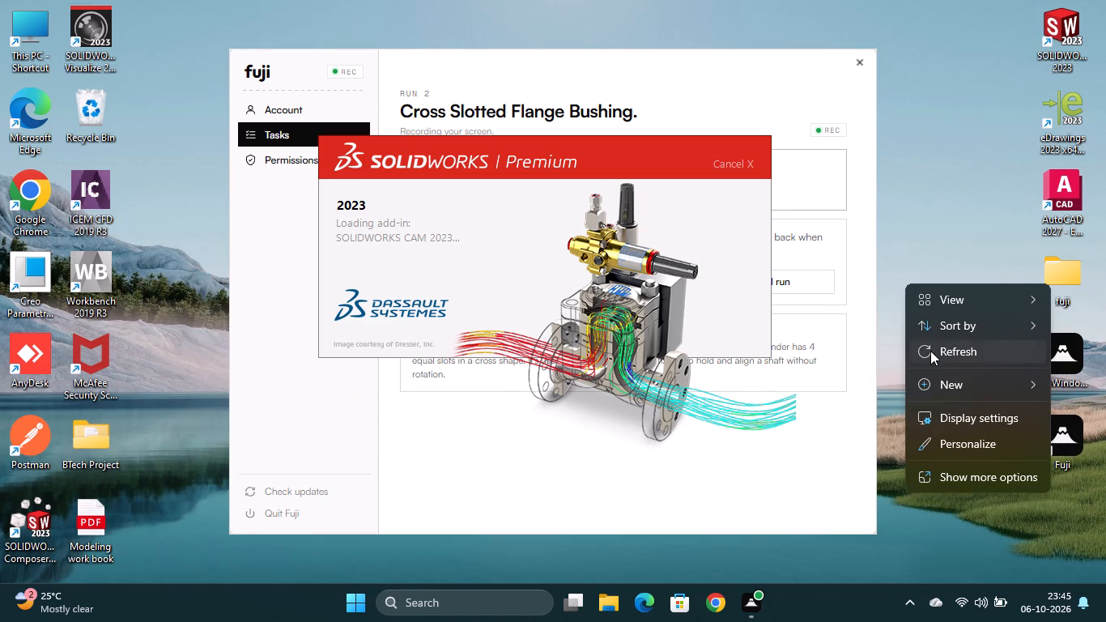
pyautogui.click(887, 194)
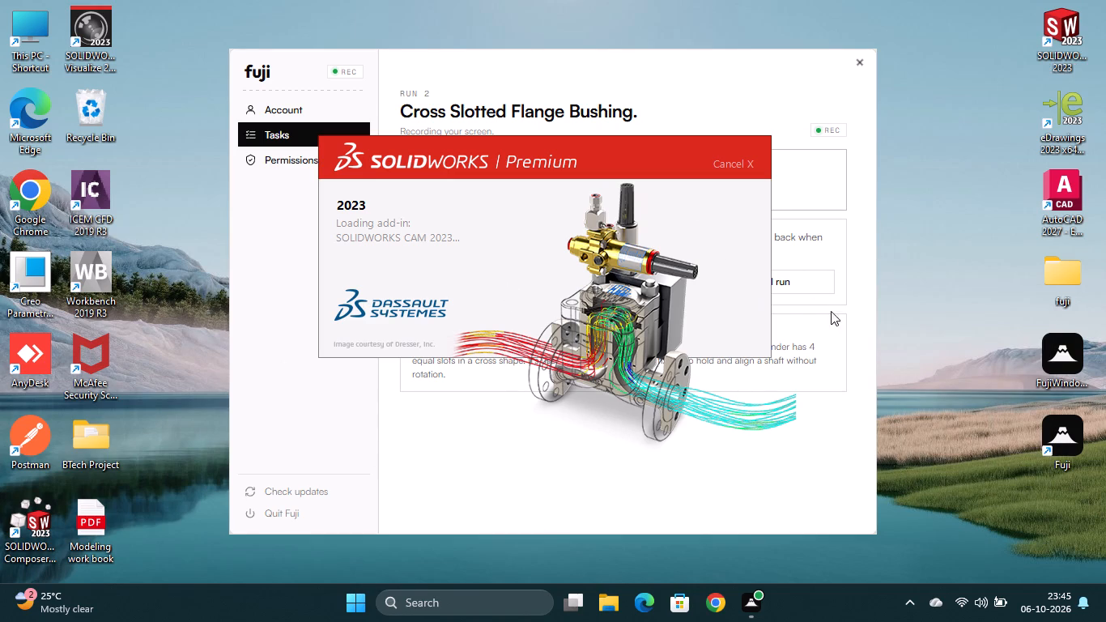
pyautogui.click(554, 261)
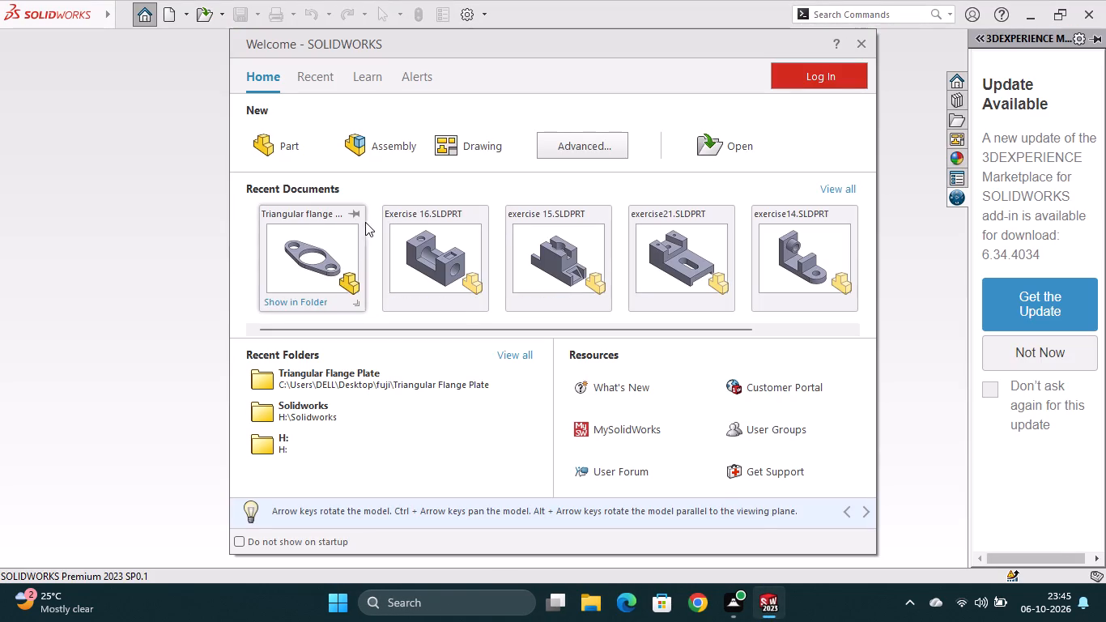
# Create a new part document.
pyautogui.click(286, 147)
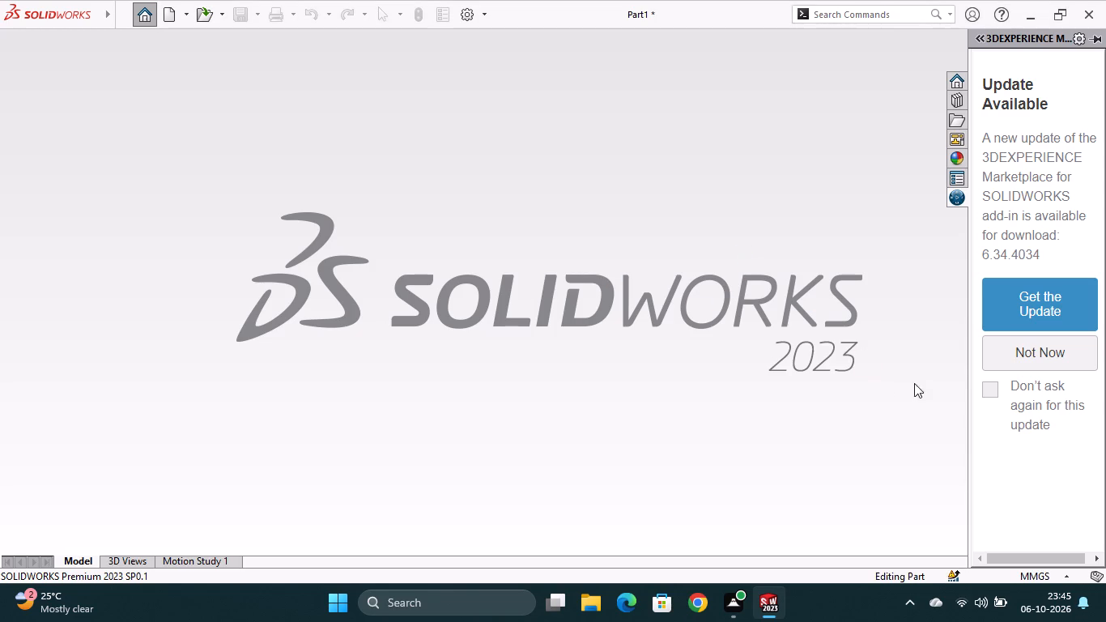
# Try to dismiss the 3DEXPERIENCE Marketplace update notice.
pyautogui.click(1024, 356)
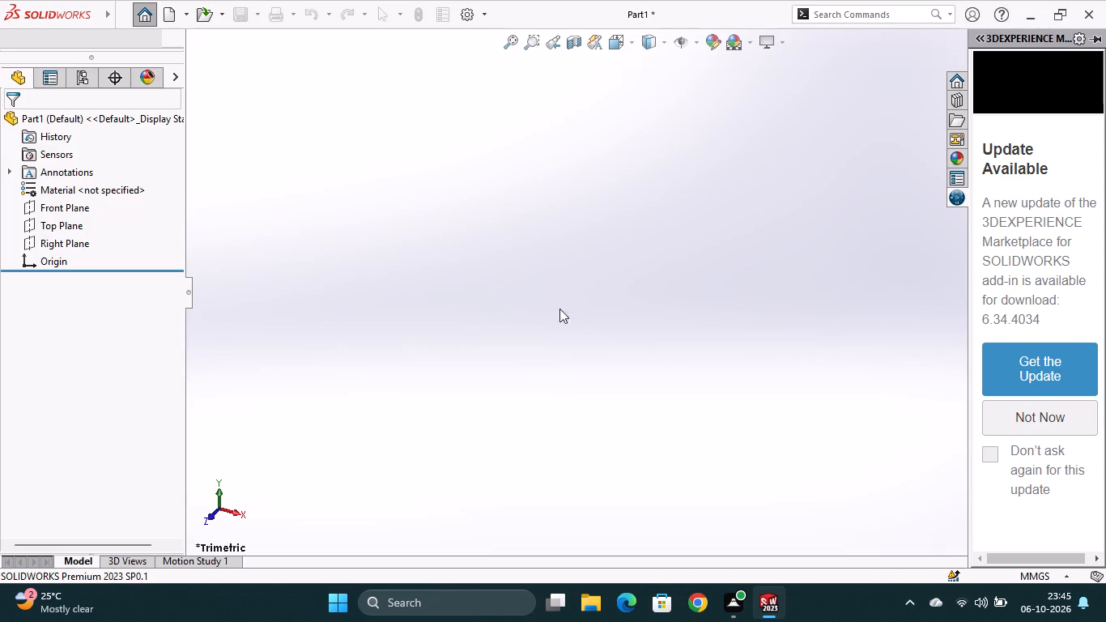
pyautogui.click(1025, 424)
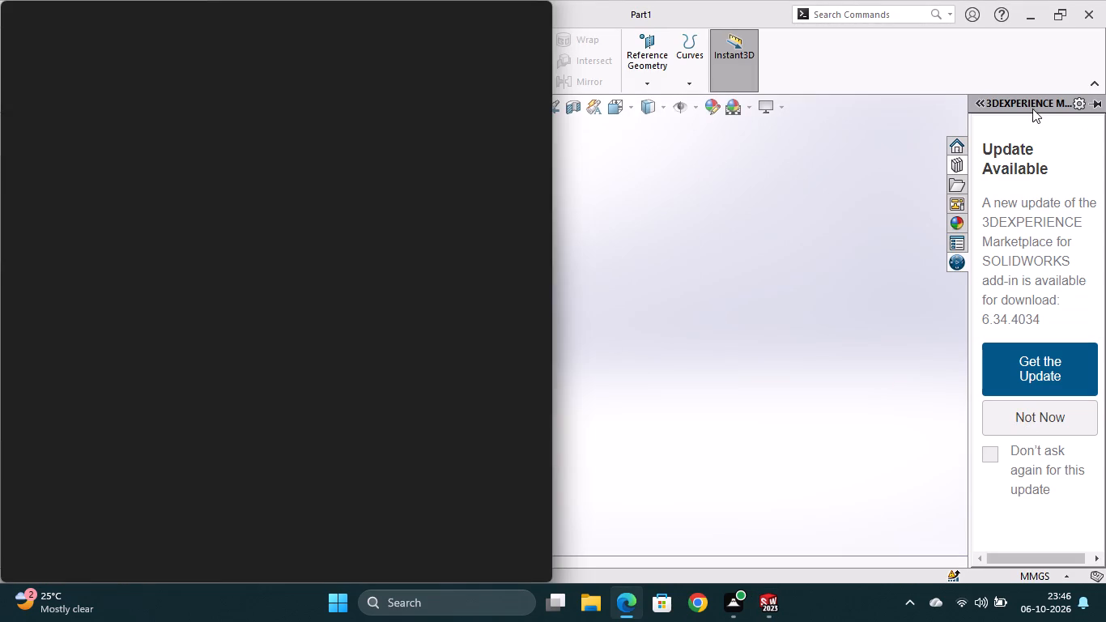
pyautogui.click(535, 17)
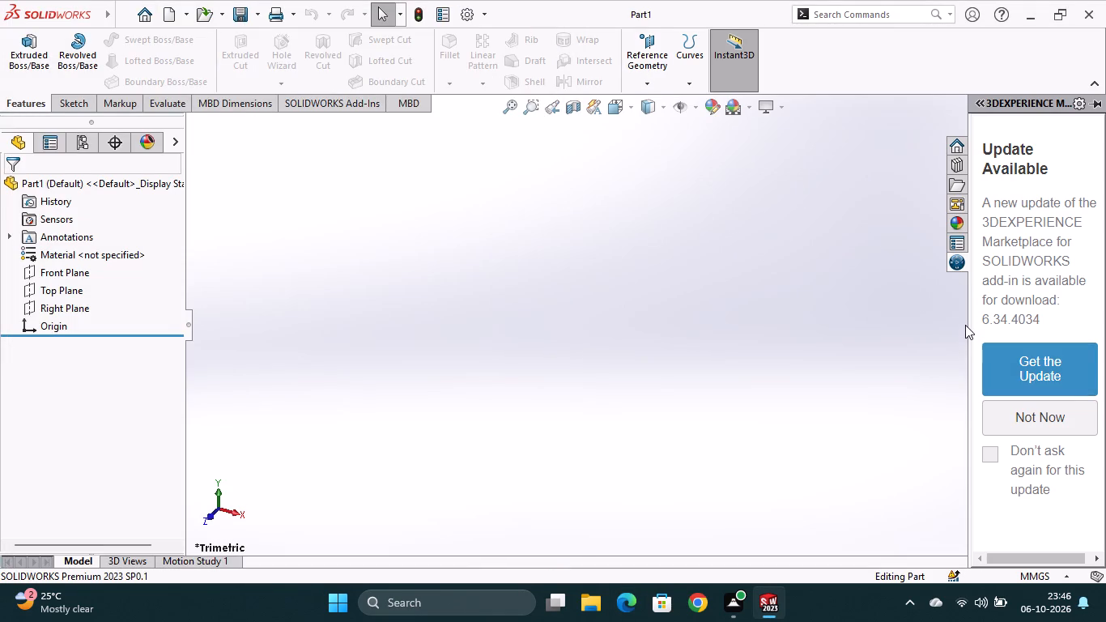
# Narrow the 3DEXPERIENCE Marketplace pane to a thin strip to widen the graphics area.
pyautogui.moveTo(970, 306); pyautogui.dragTo(1030, 303)
pyautogui.moveTo(1030, 302); pyautogui.dragTo(1077, 301)
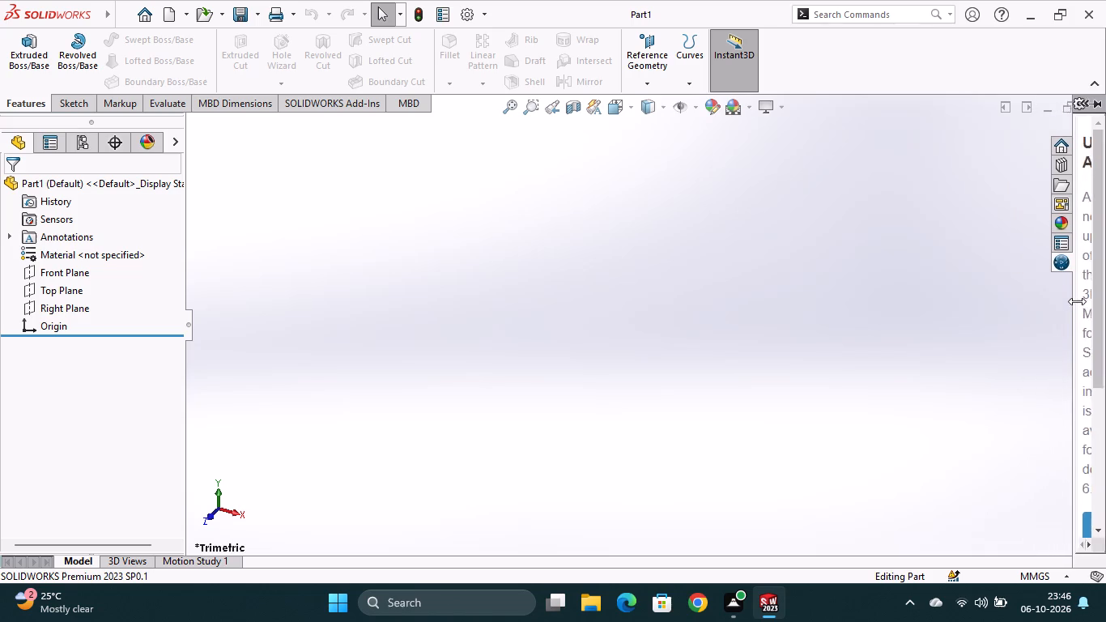
pyautogui.moveTo(1077, 301); pyautogui.dragTo(1081, 301)
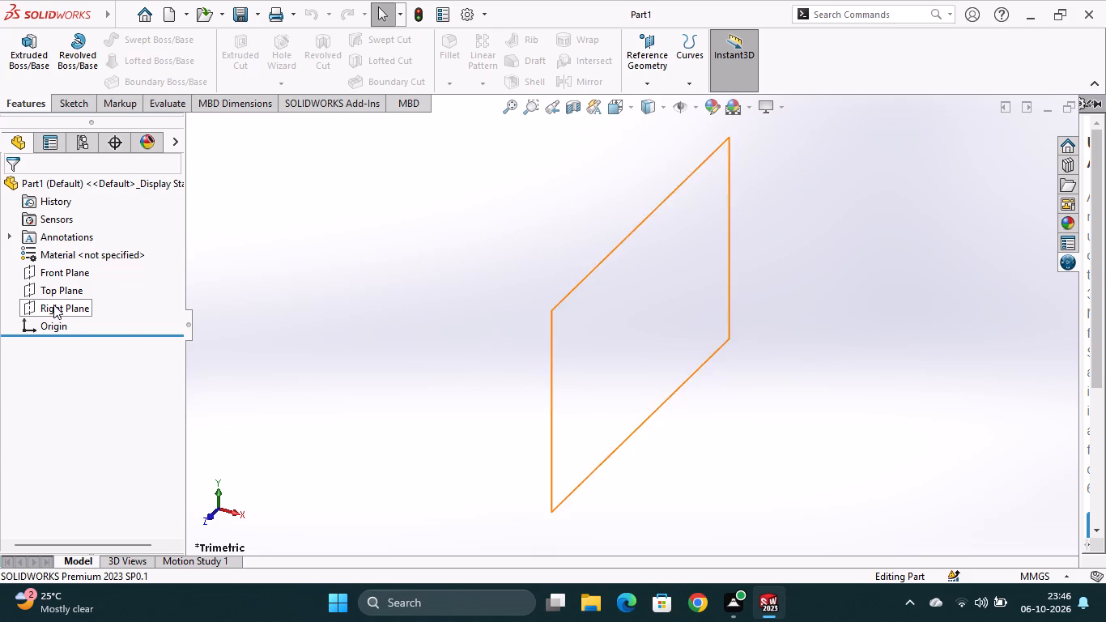
# Start a sketch on the Top Plane and draw a horizontal centerline about 159 mm long through the origin.
pyautogui.click(69, 291)
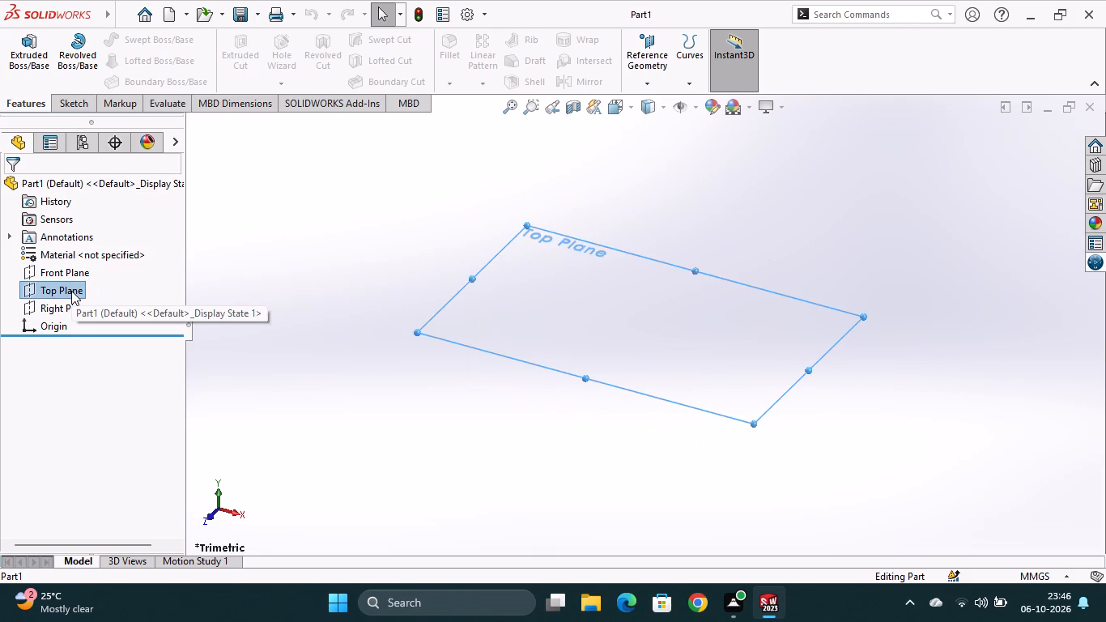
pyautogui.rightClick(71, 291)
pyautogui.click(90, 261)
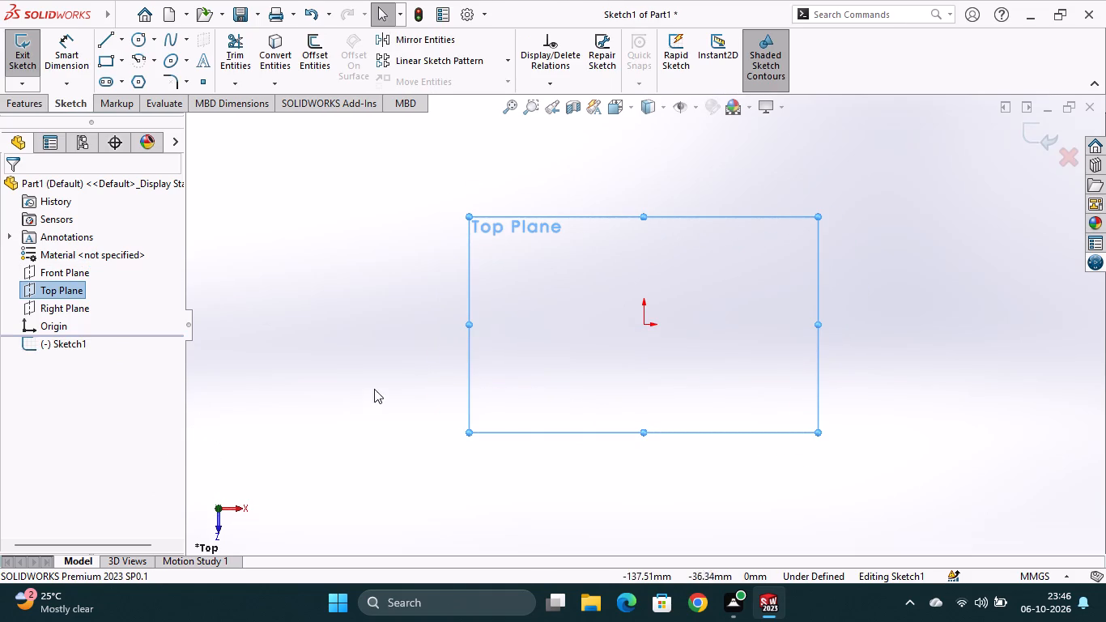
pyautogui.click(121, 41)
pyautogui.click(134, 82)
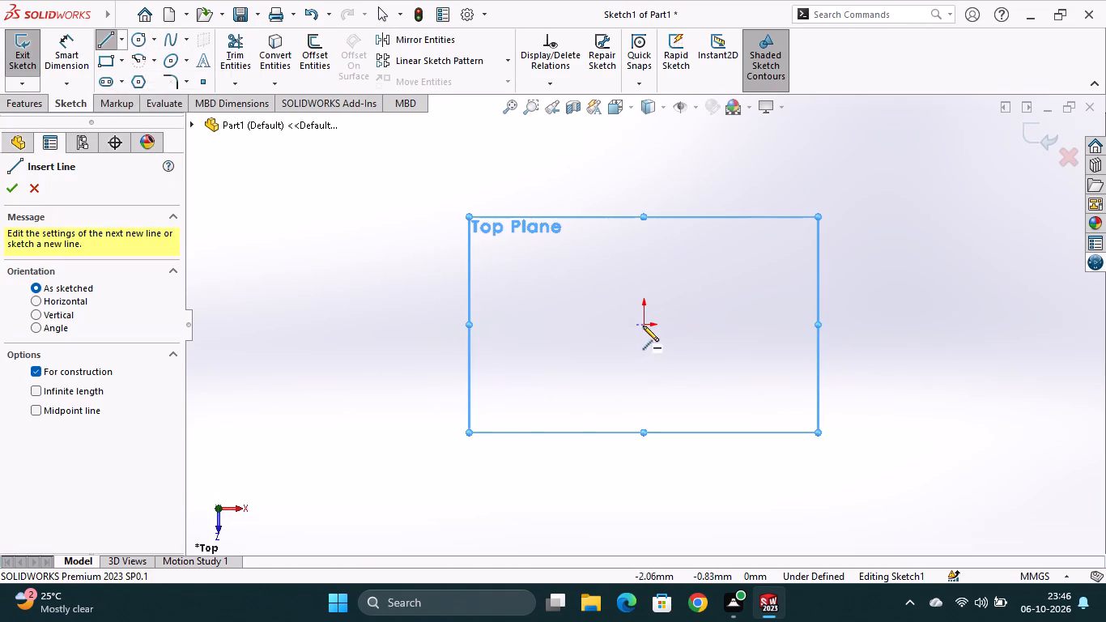
pyautogui.click(509, 326)
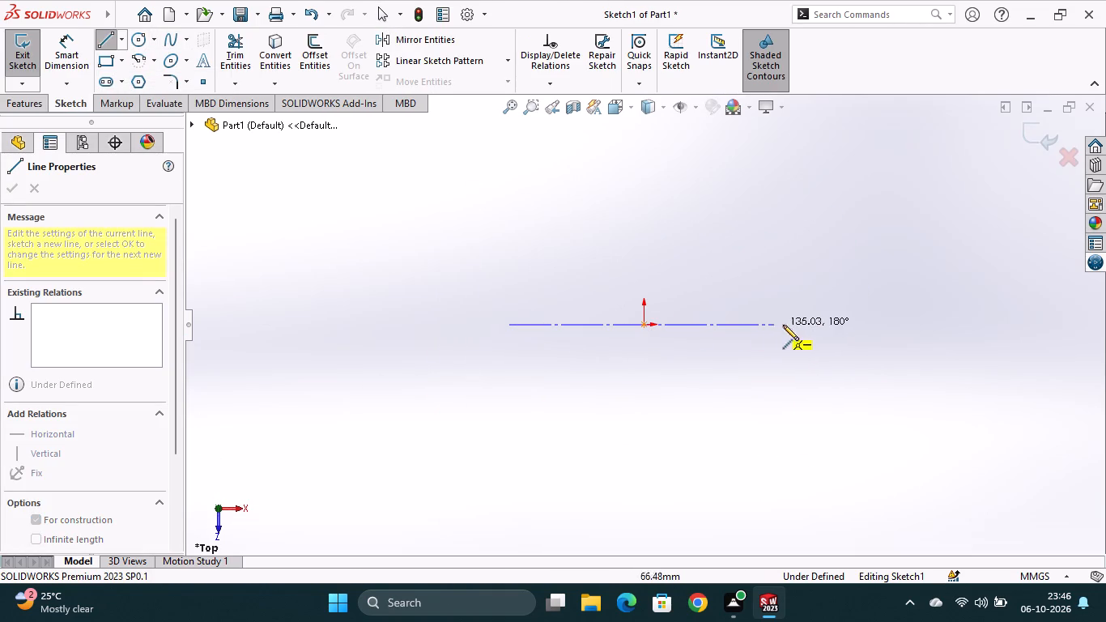
pyautogui.click(821, 322)
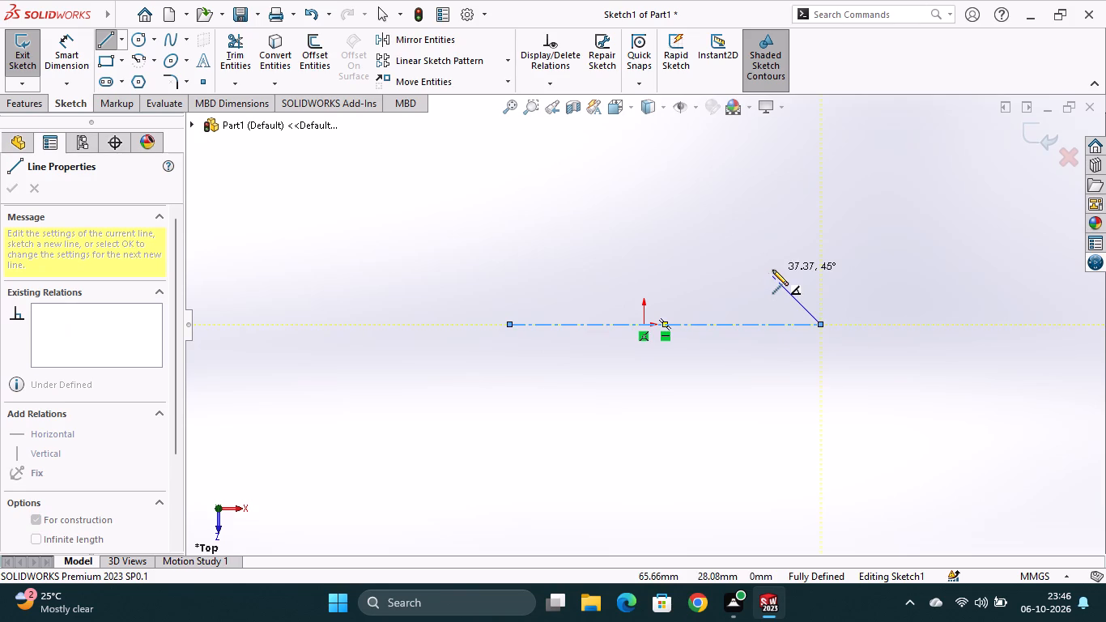
pyautogui.press('Escape')
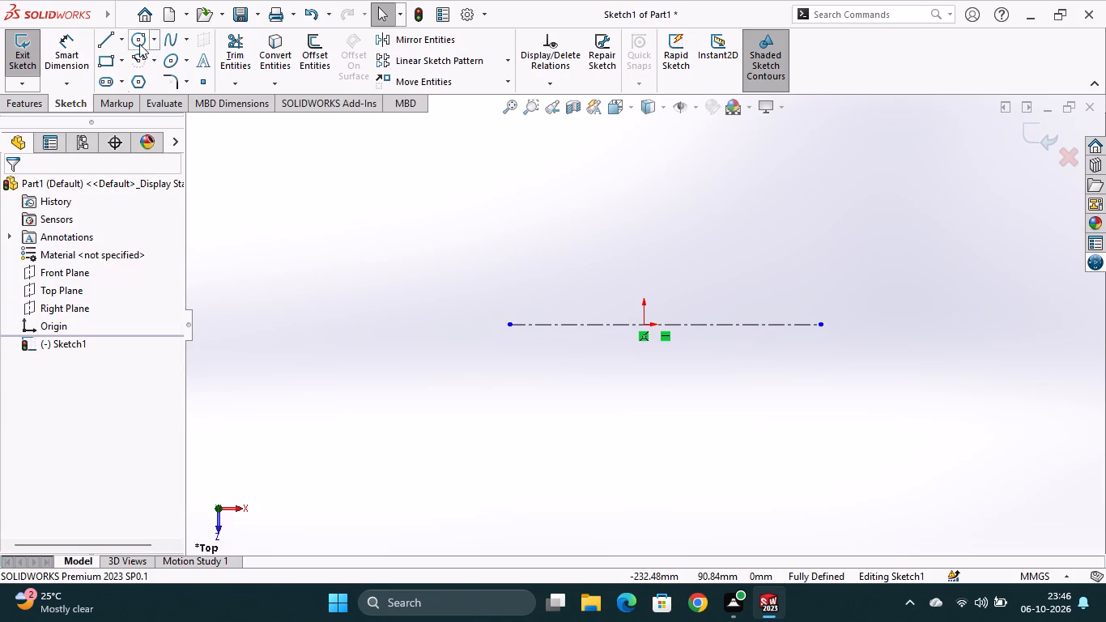
# Sketch a circle of about 43.6 mm radius at the origin and circles of about 30 mm and 28 mm radius at the centerline's left and right ends.
pyautogui.click(139, 40)
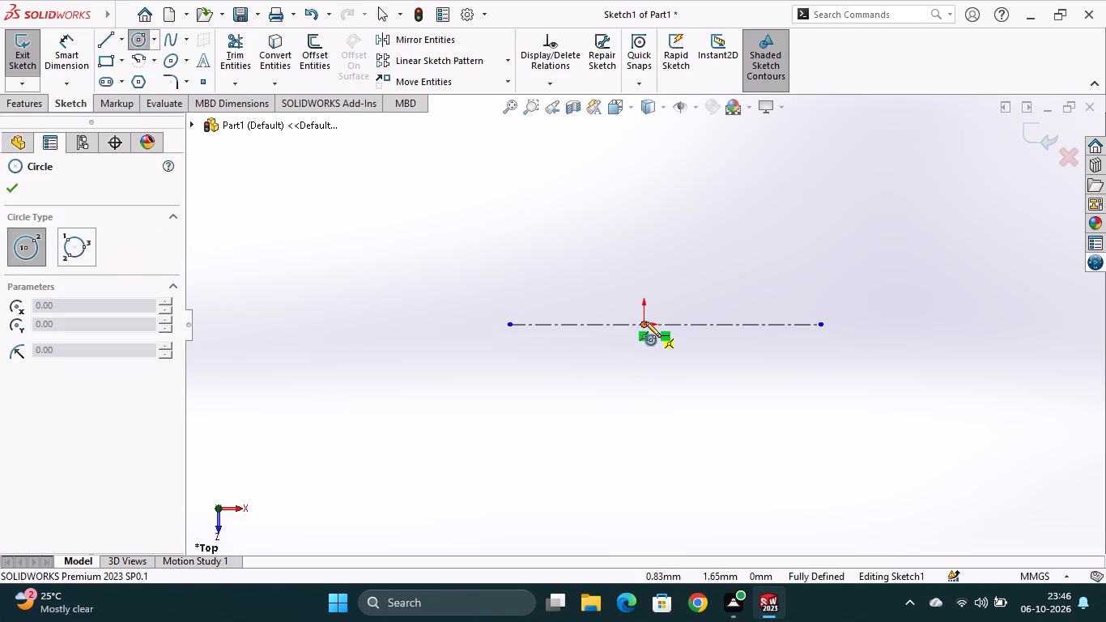
pyautogui.click(643, 325)
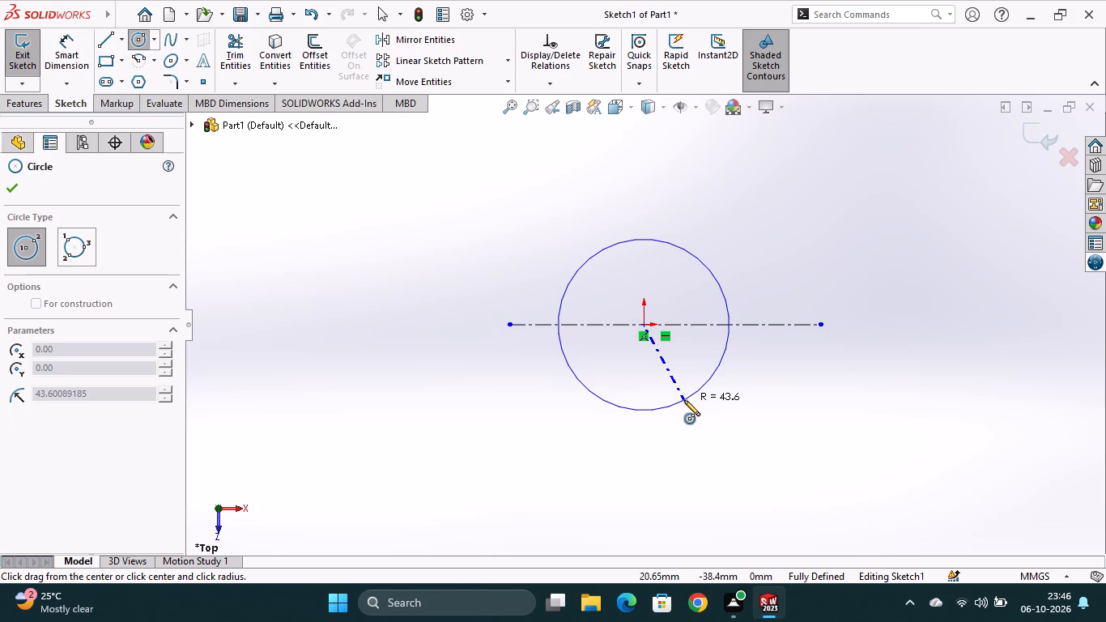
pyautogui.click(684, 400)
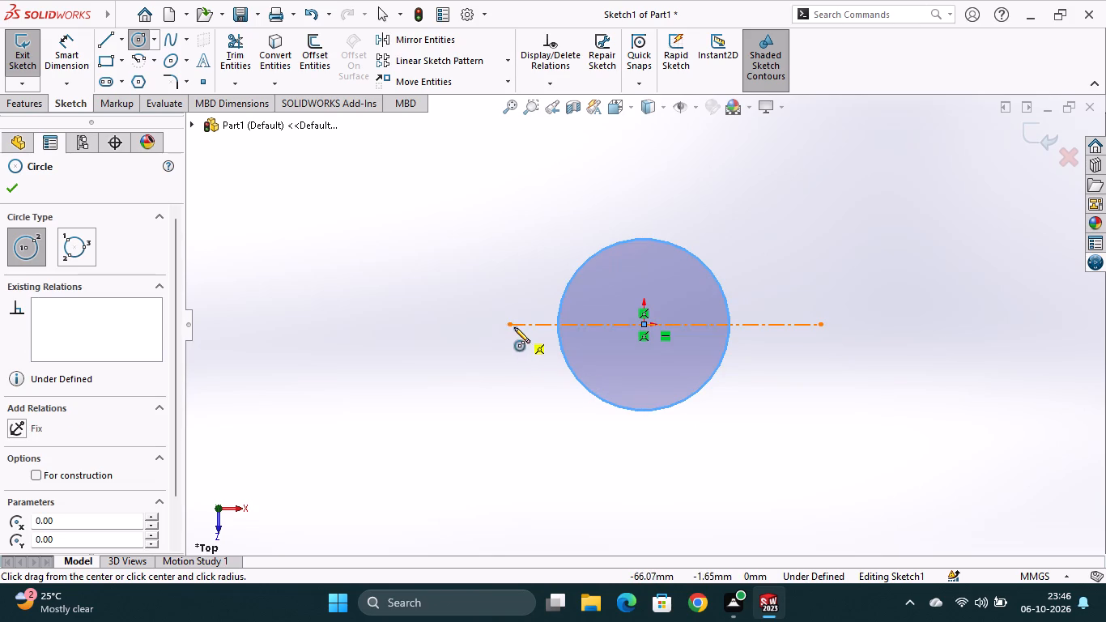
pyautogui.click(510, 323)
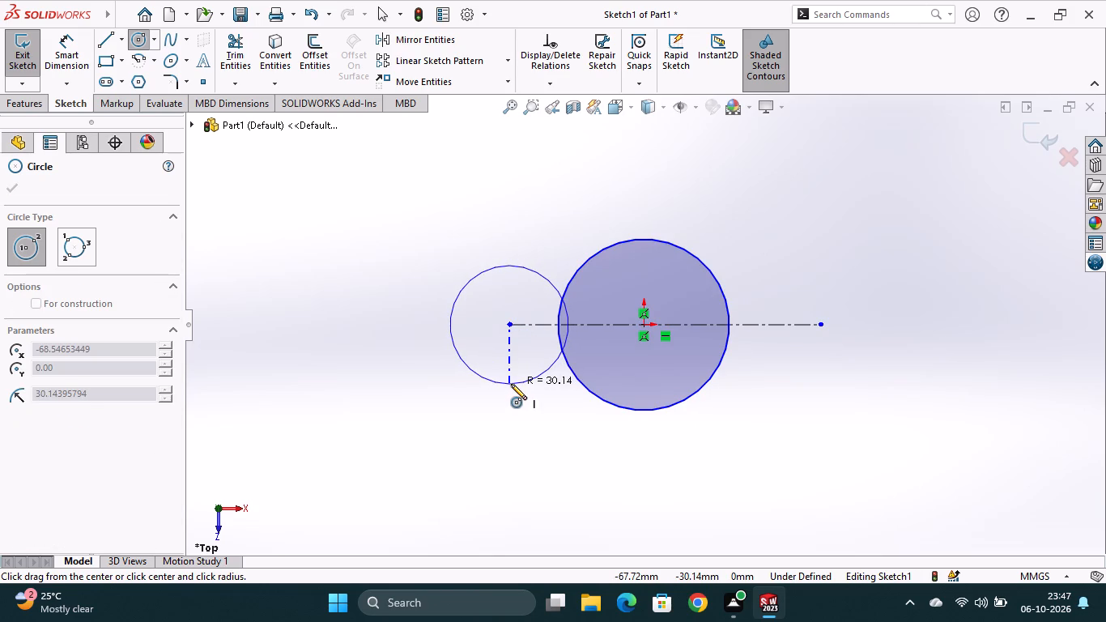
pyautogui.click(511, 384)
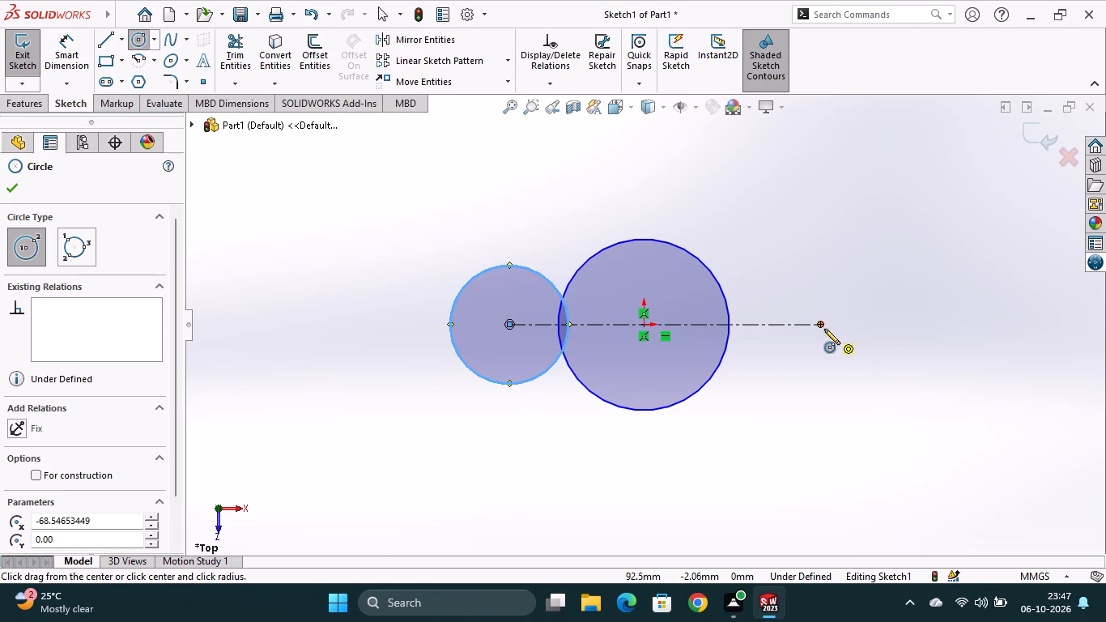
pyautogui.click(821, 325)
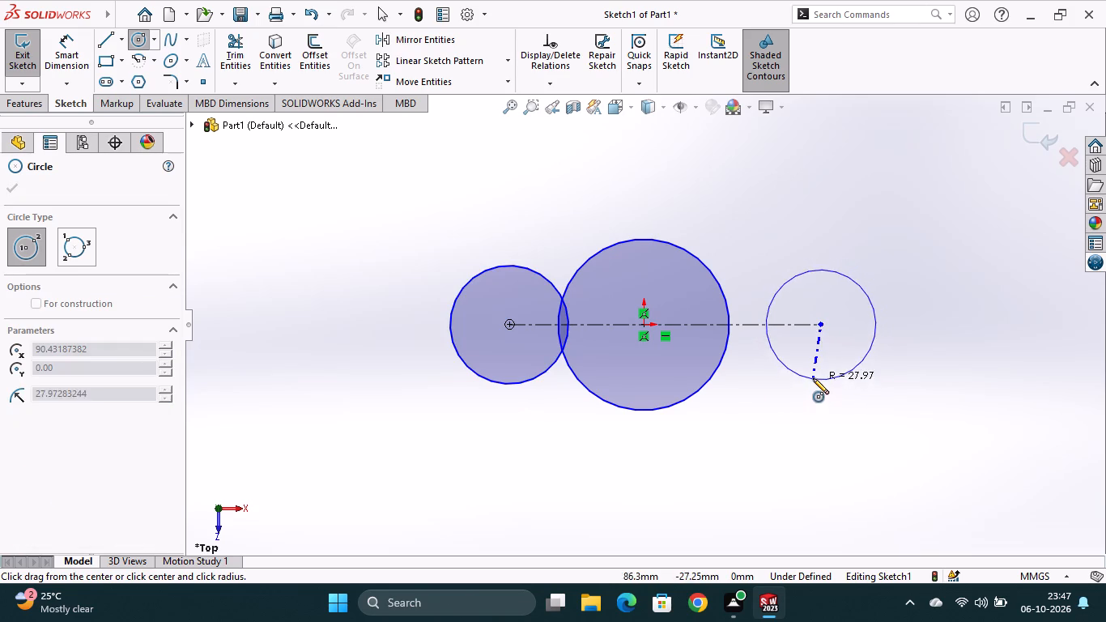
pyautogui.click(813, 378)
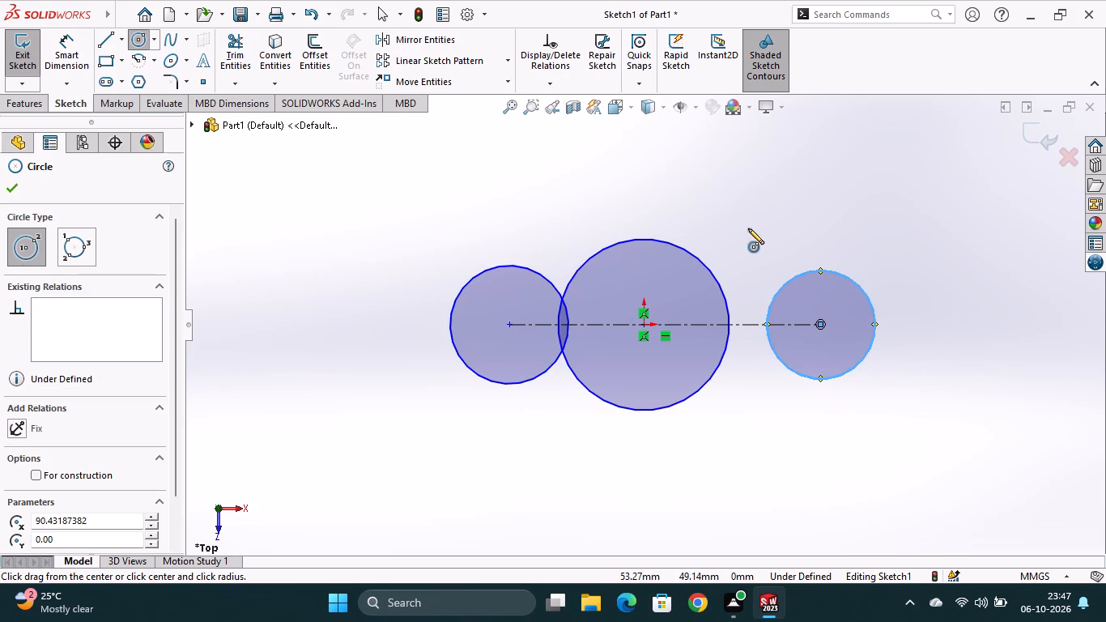
pyautogui.press('Escape')
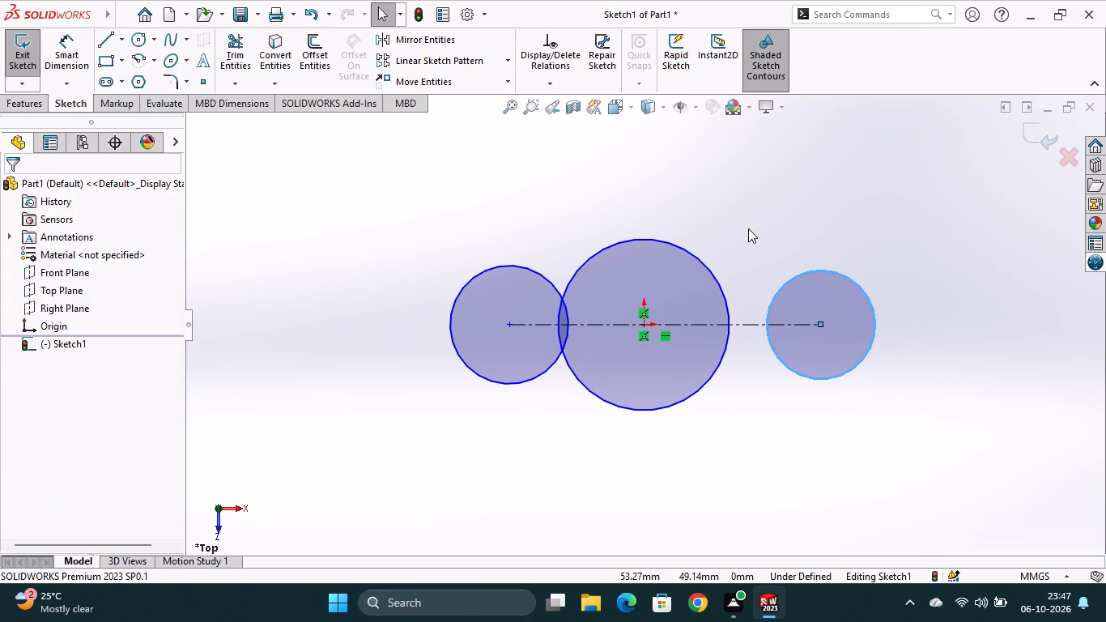
# Dimension the distance between the centres of the two outer circles as 115 mm.
pyautogui.click(71, 50)
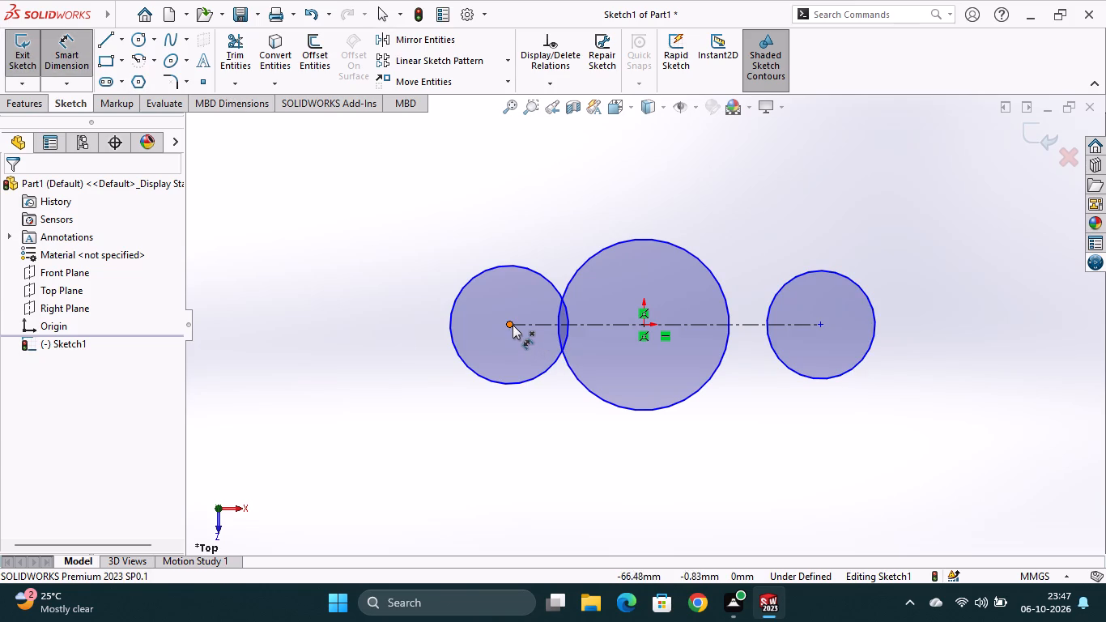
pyautogui.click(511, 323)
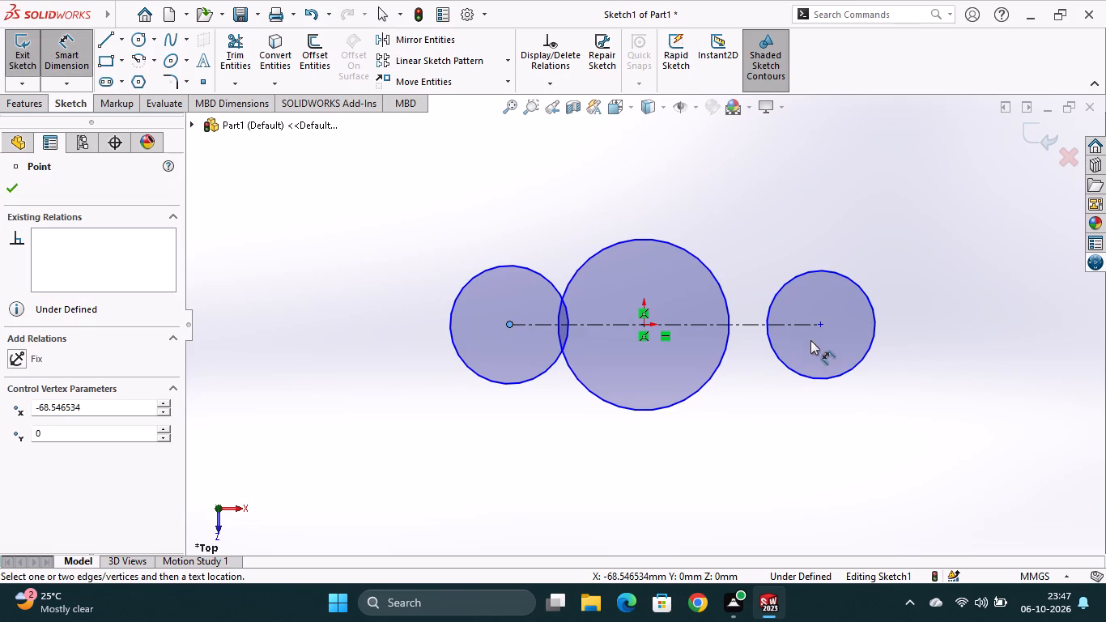
pyautogui.click(820, 322)
pyautogui.click(670, 442)
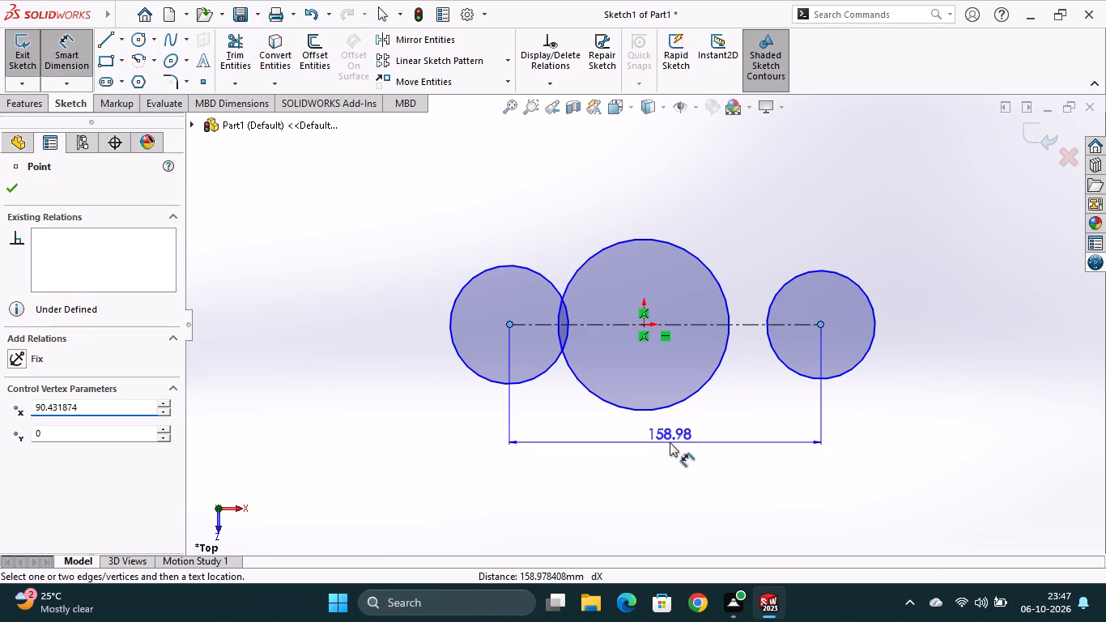
pyautogui.write('115')
pyautogui.press('Return')
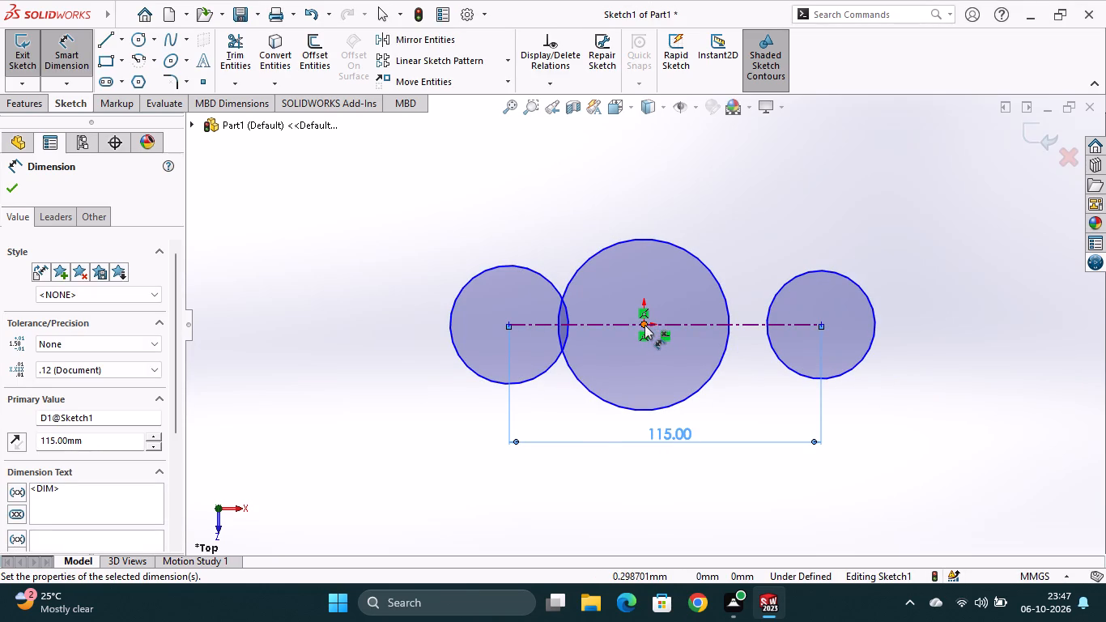
# Dimension the distance from the origin to the right outer circle's centre as 57.5 mm.
pyautogui.click(644, 325)
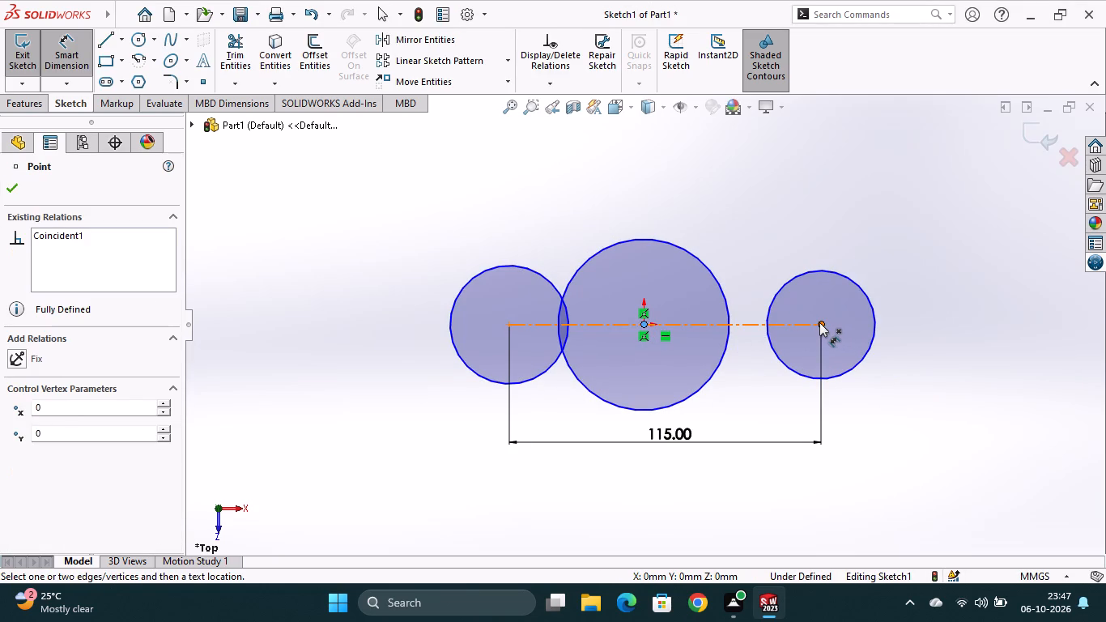
pyautogui.click(820, 323)
pyautogui.click(707, 232)
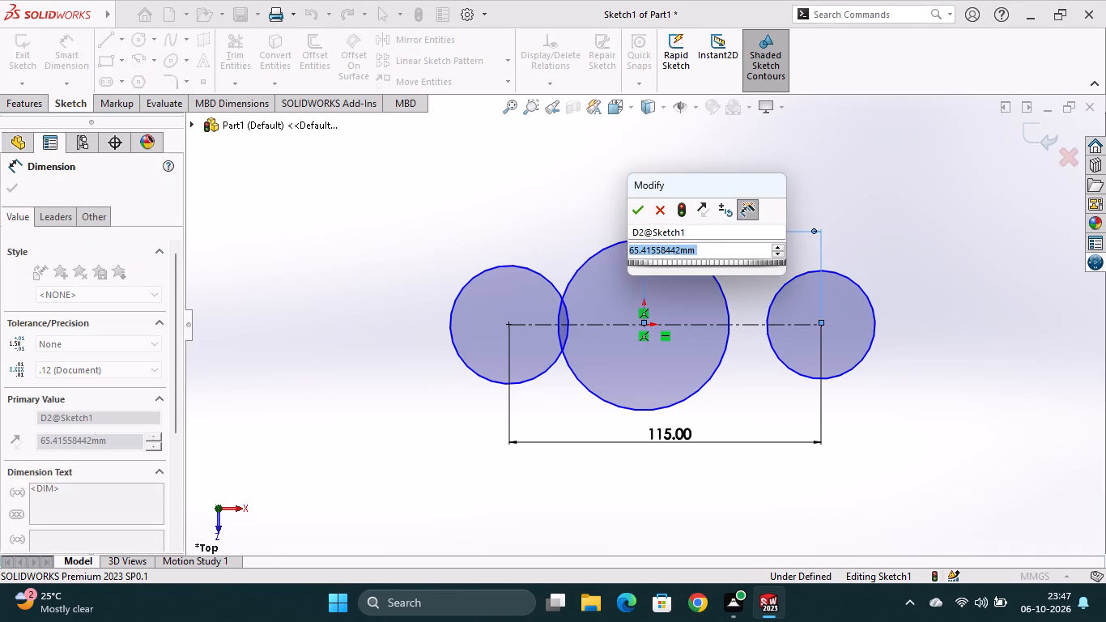
pyautogui.write('57.')
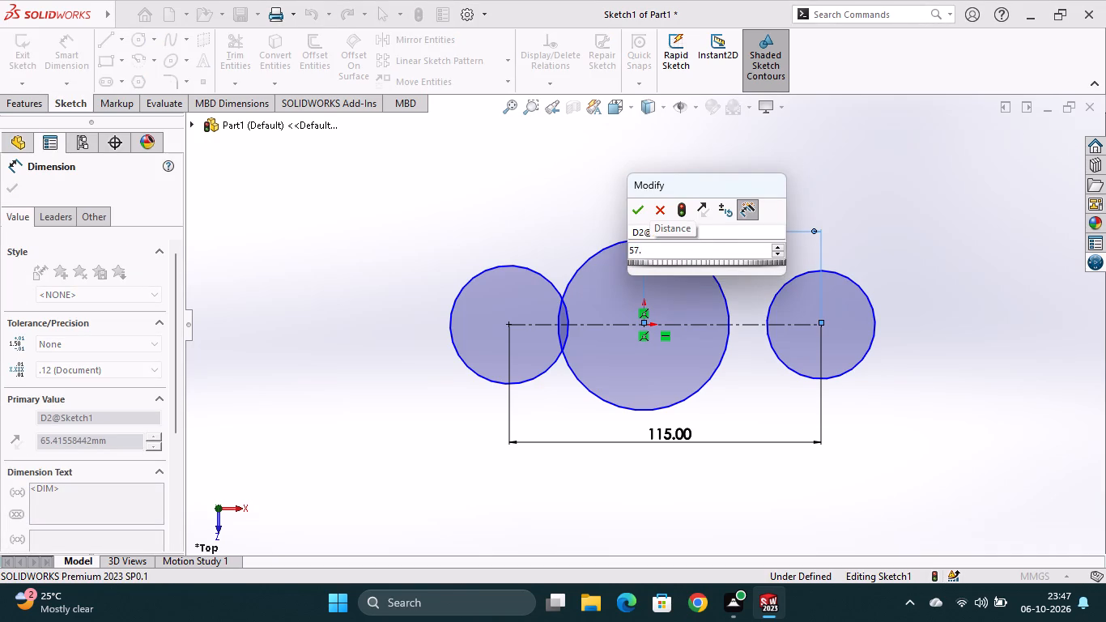
pyautogui.press('5')
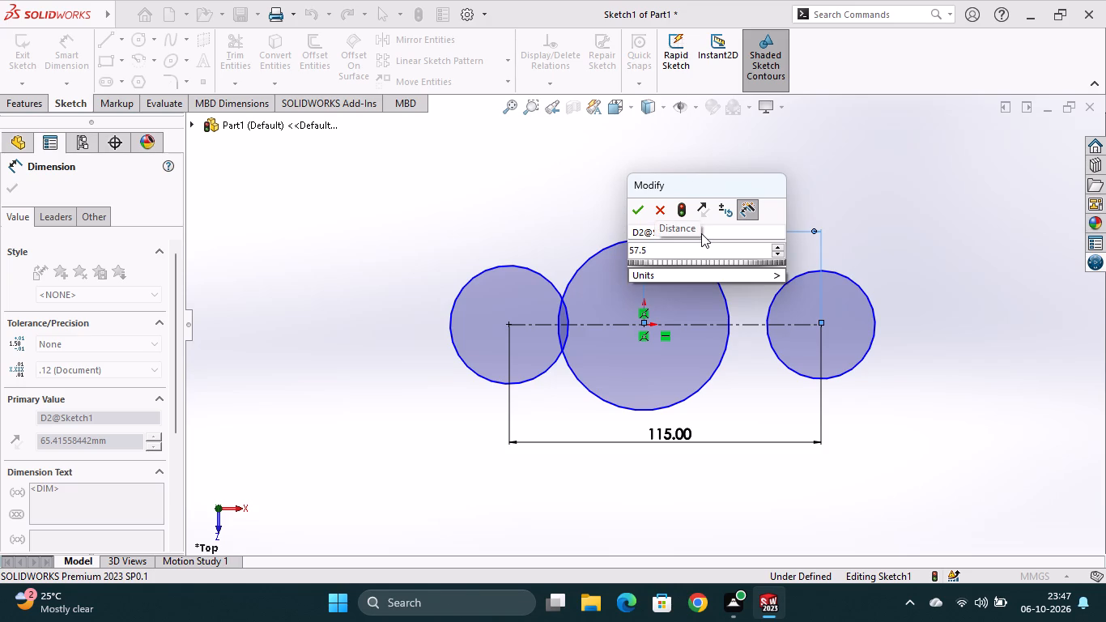
pyautogui.press('Return')
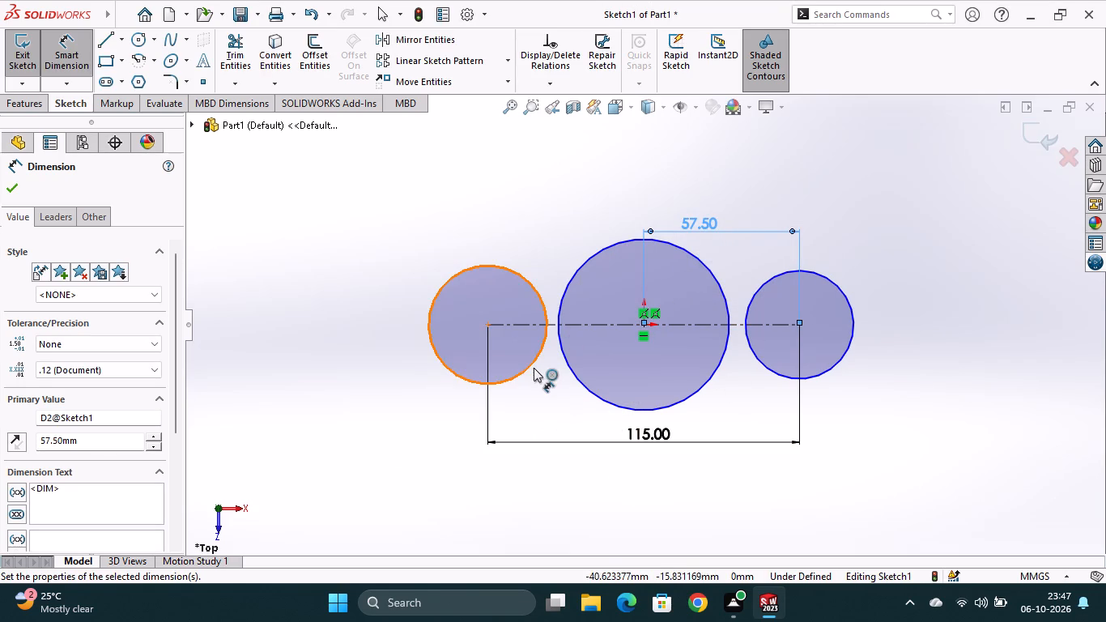
# Dimension the diameters of both outer circles as 40 mm and the central circle's diameter as 70 mm.
pyautogui.click(484, 264)
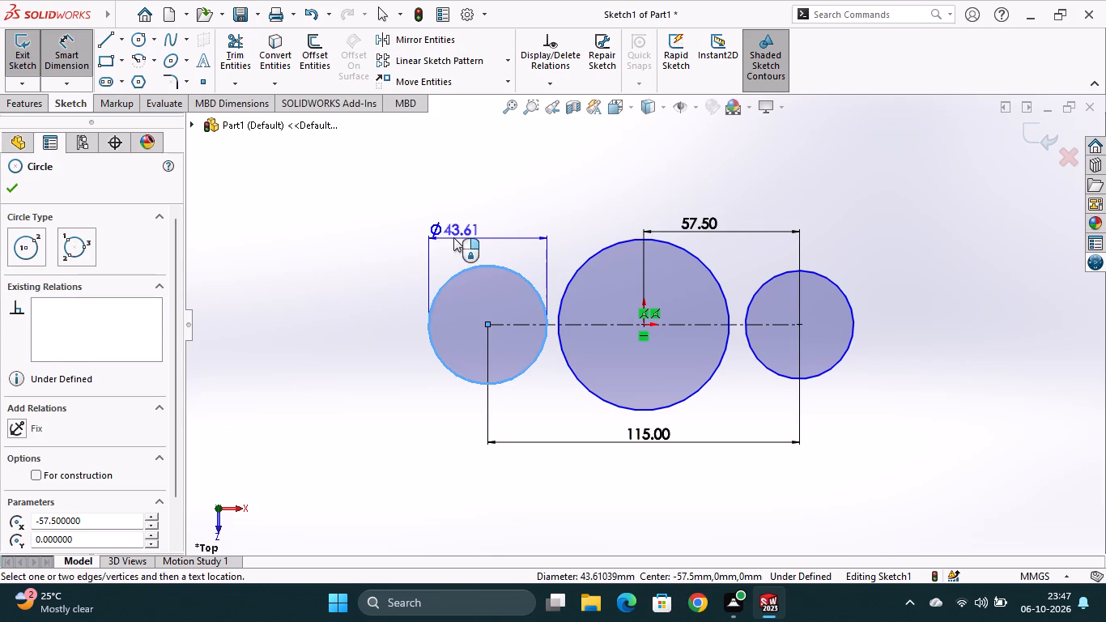
pyautogui.click(453, 237)
pyautogui.write('40')
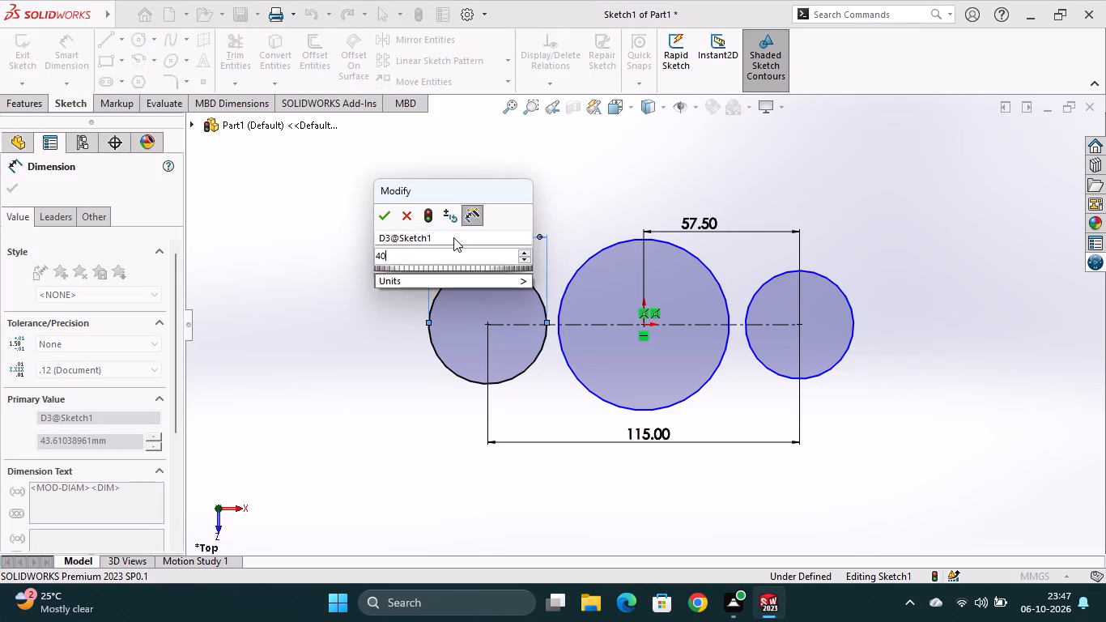
pyautogui.press('Return')
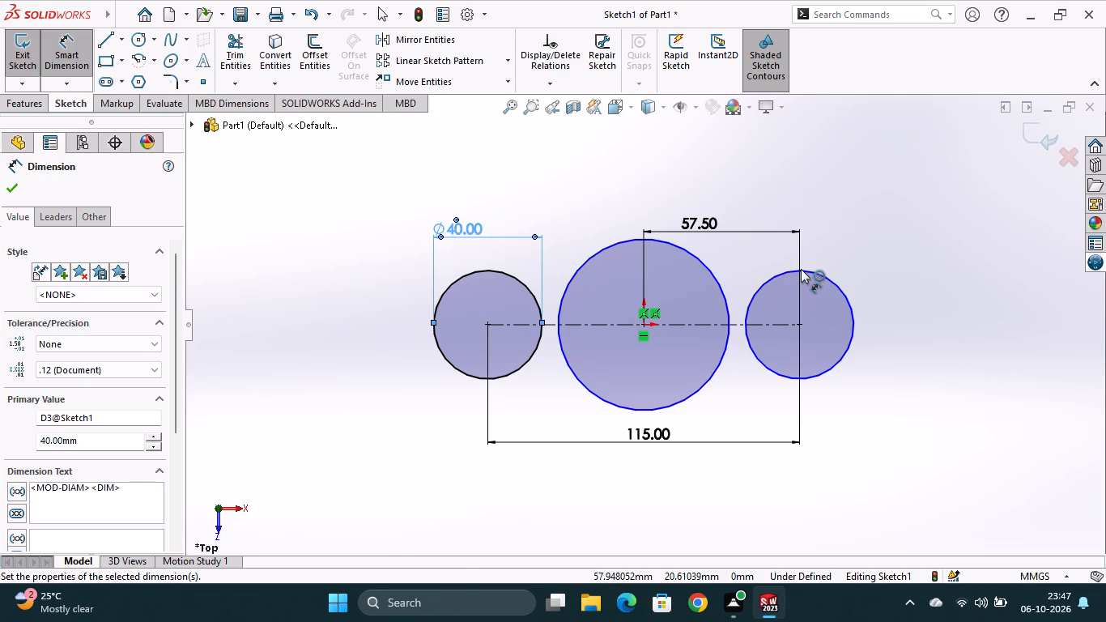
pyautogui.click(801, 269)
pyautogui.click(819, 249)
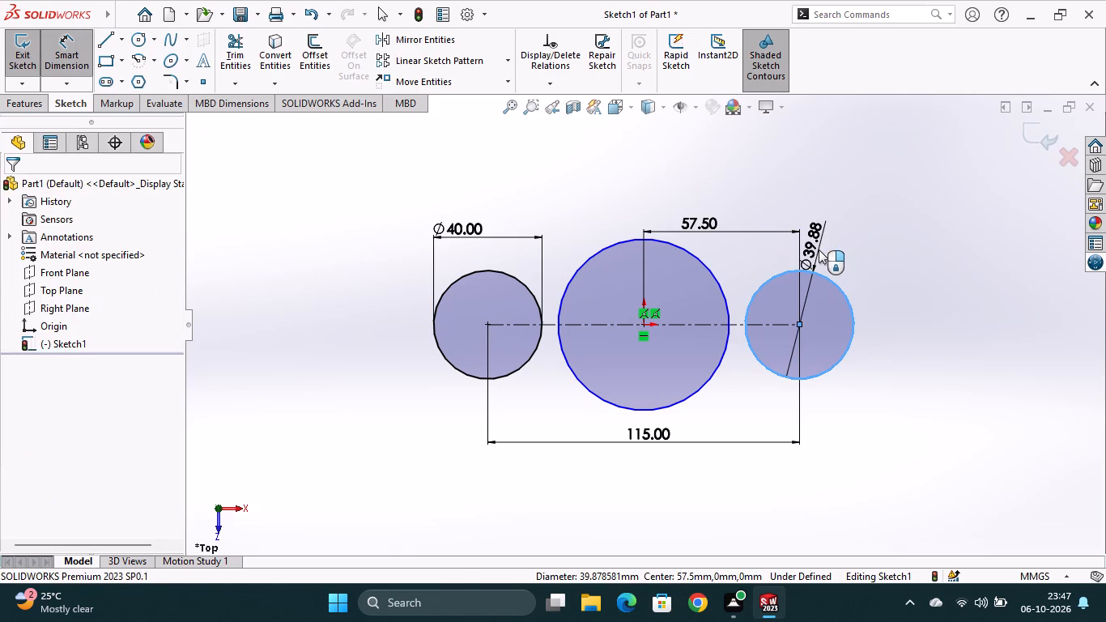
pyautogui.write('40')
pyautogui.press('Return')
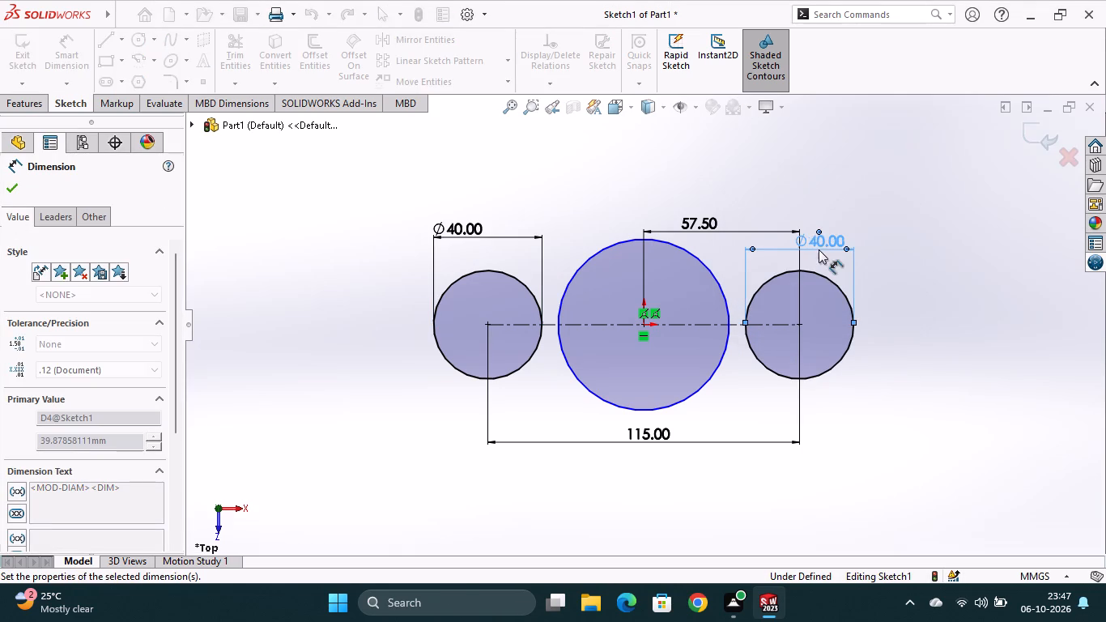
pyautogui.click(682, 249)
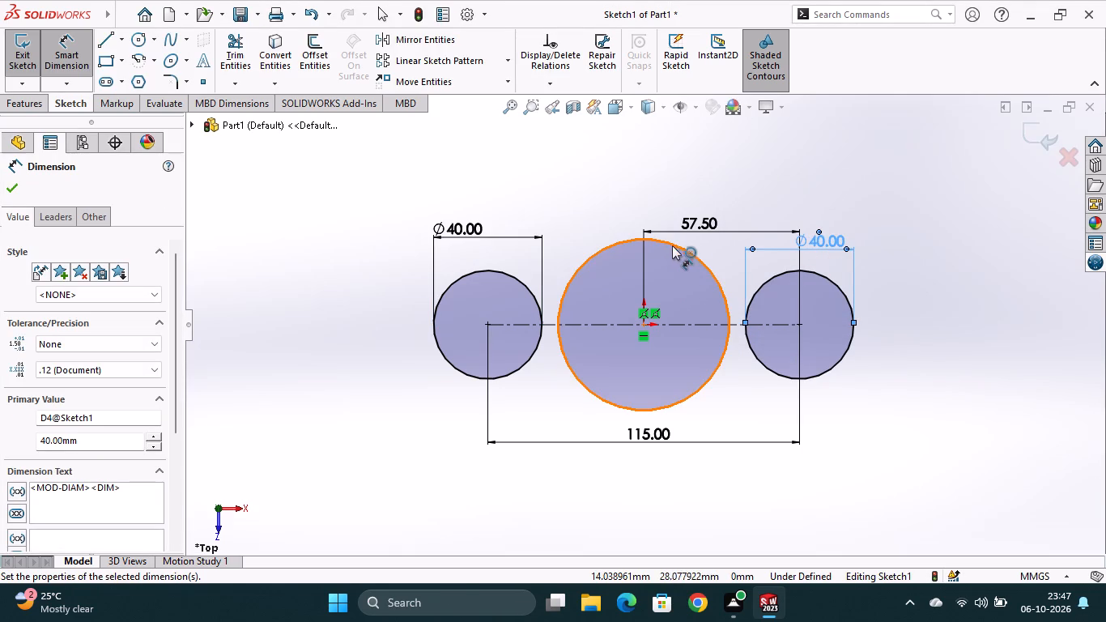
pyautogui.click(598, 223)
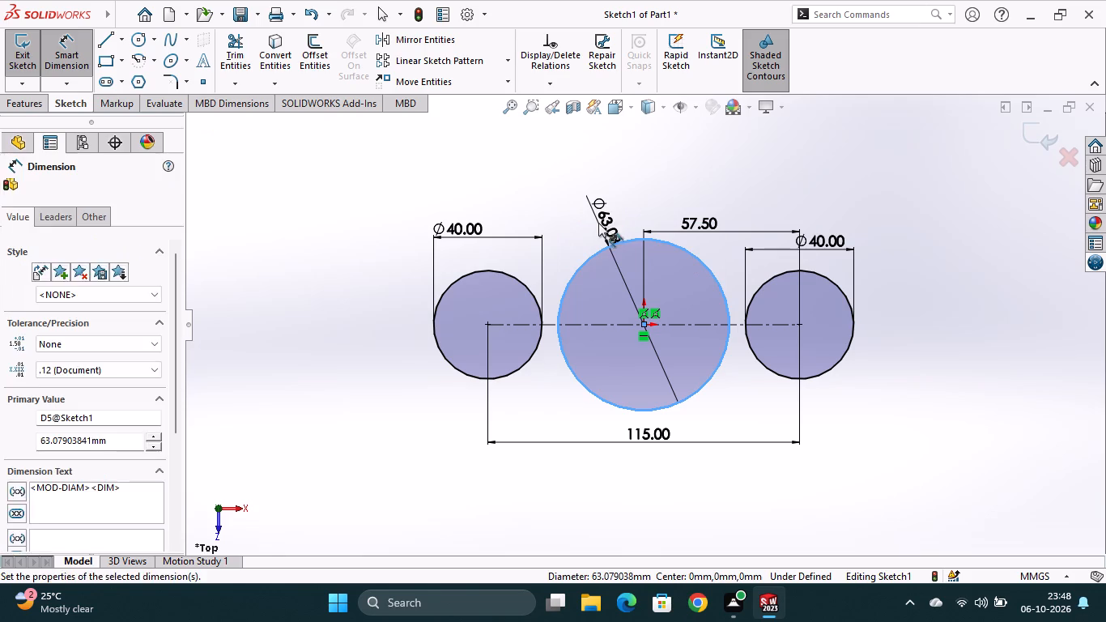
pyautogui.write('70')
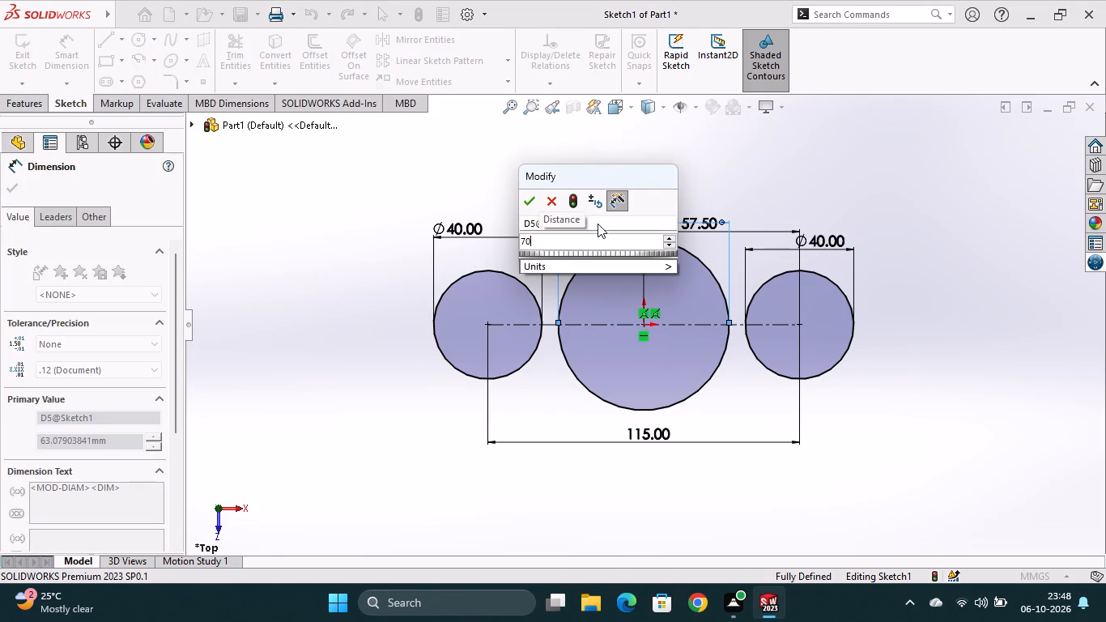
pyautogui.press('Return')
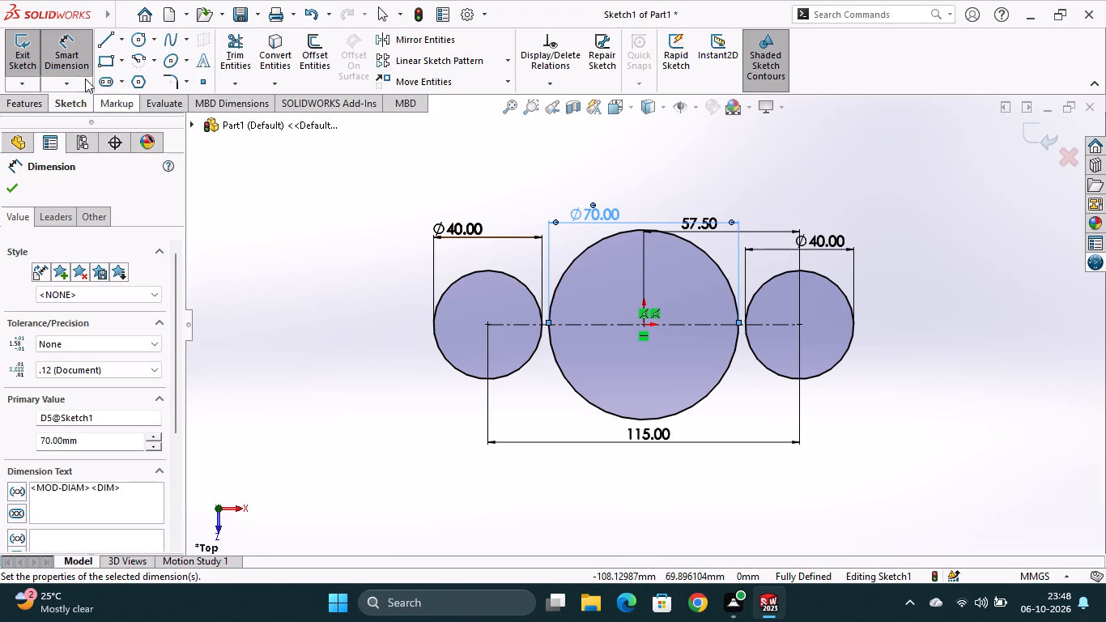
# Draw two sloping lines joining the upper side of the central circle to the tops of the left and right outer circles.
pyautogui.click(109, 38)
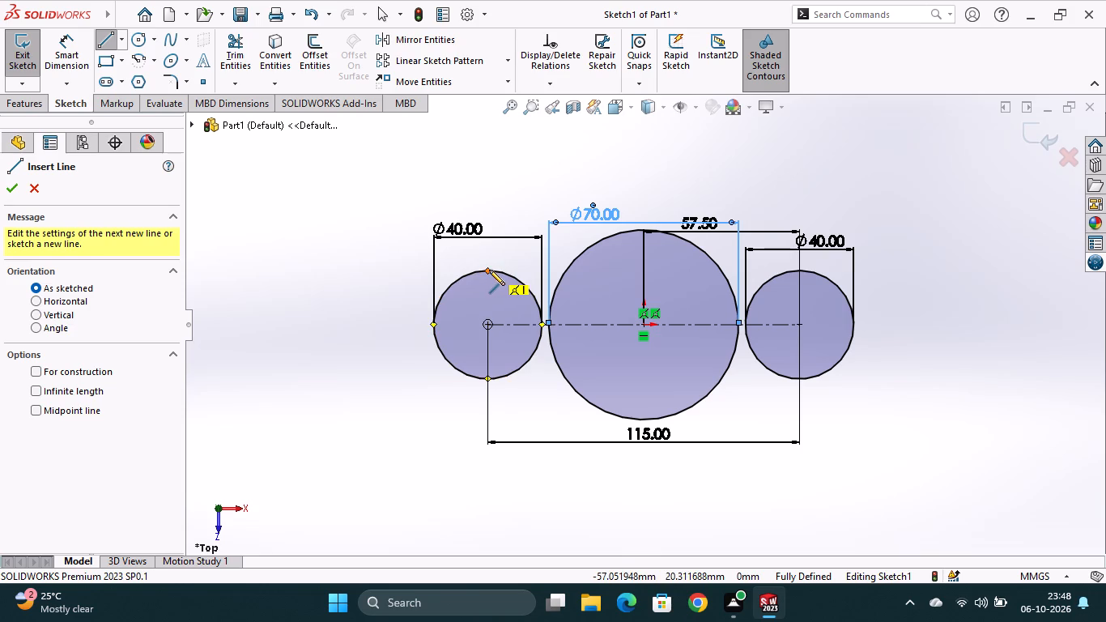
pyautogui.click(499, 271)
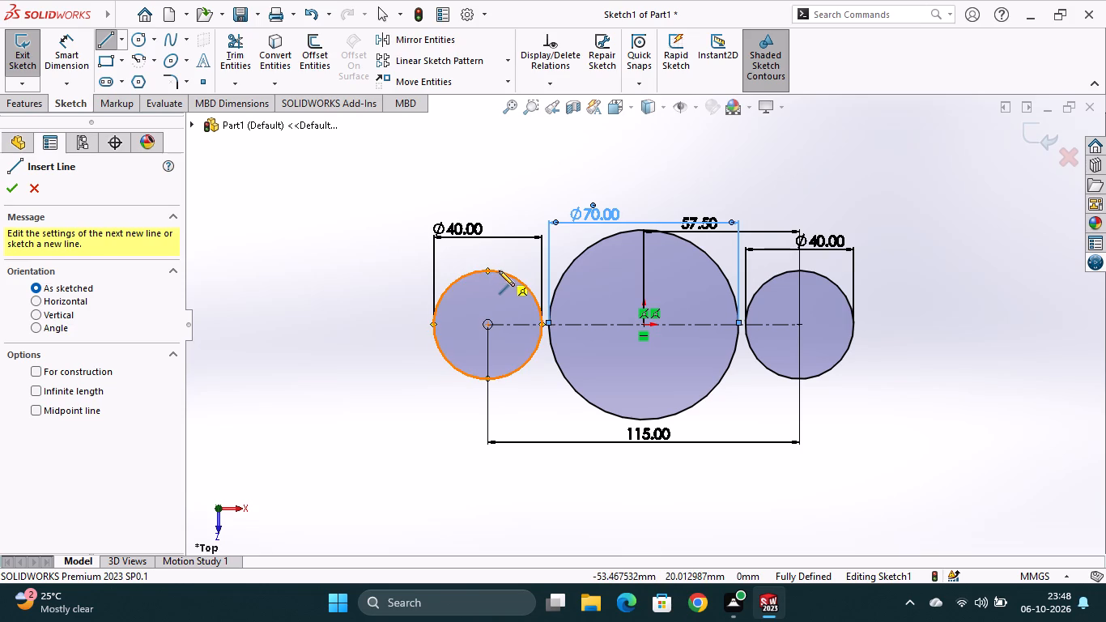
pyautogui.click(619, 232)
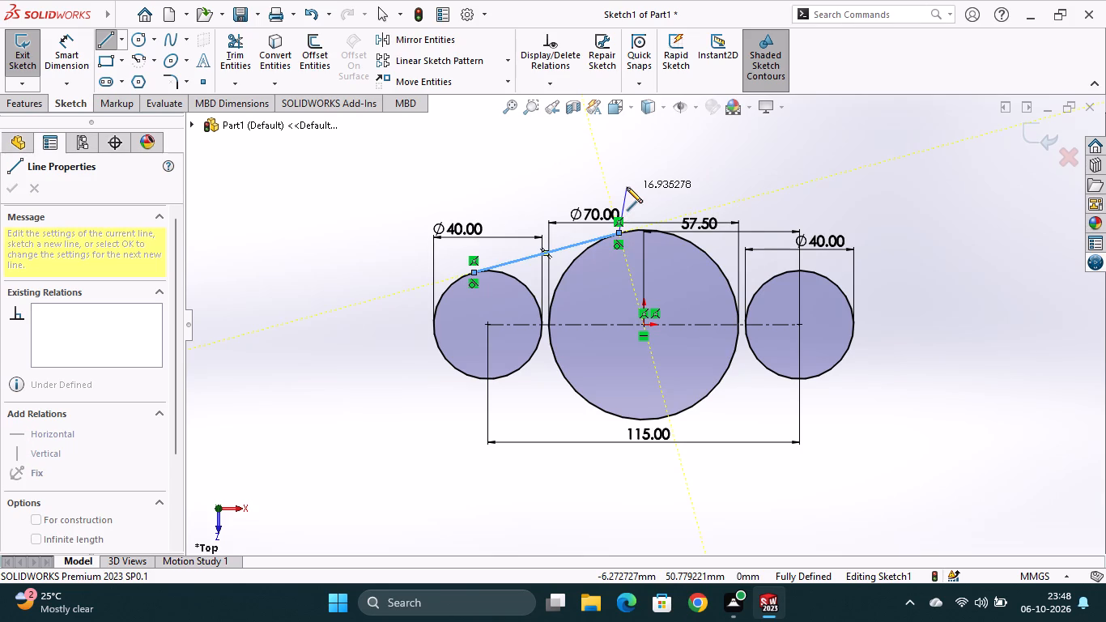
pyautogui.press('Escape')
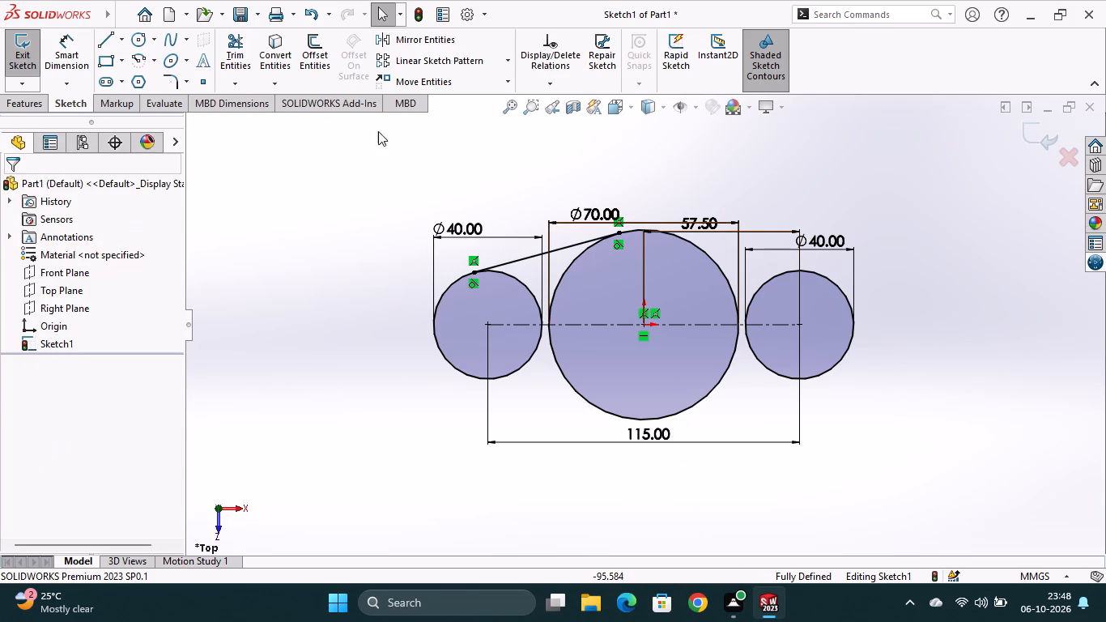
pyautogui.click(103, 40)
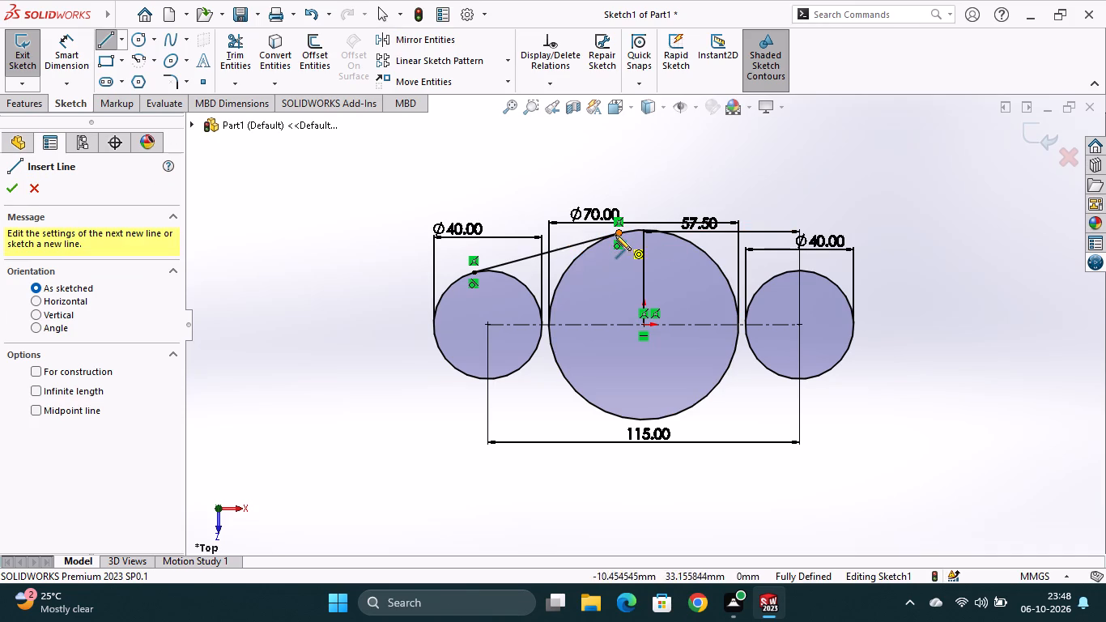
pyautogui.click(669, 235)
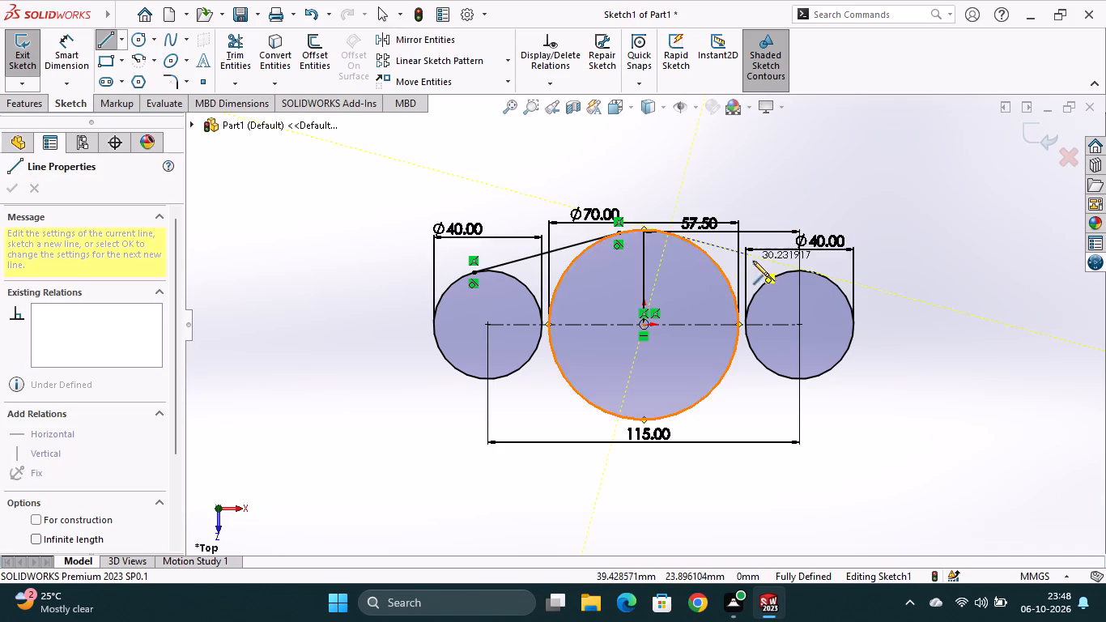
pyautogui.click(806, 272)
pyautogui.press('Escape')
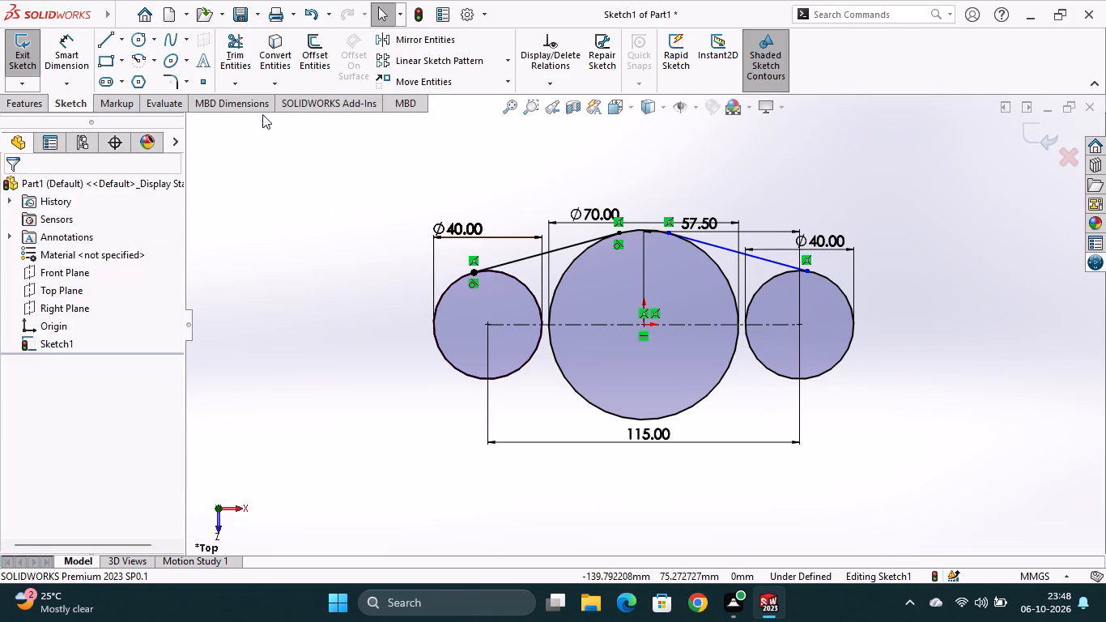
# Draw two sloping lines joining the lower side of the central circle to the bottoms of the left and right outer circles.
pyautogui.click(102, 39)
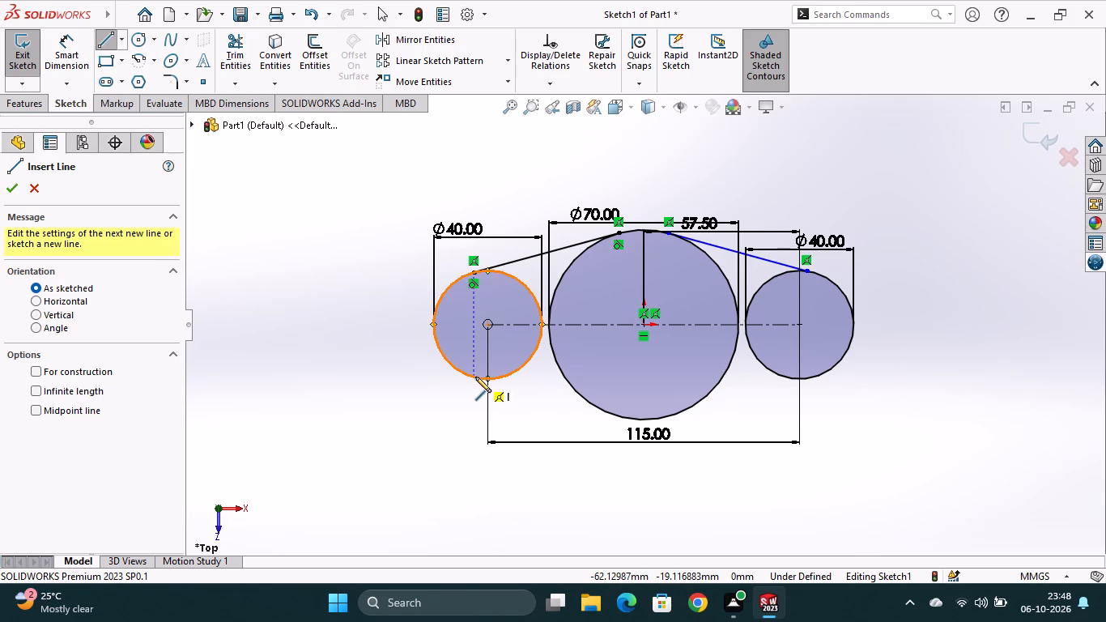
pyautogui.click(474, 376)
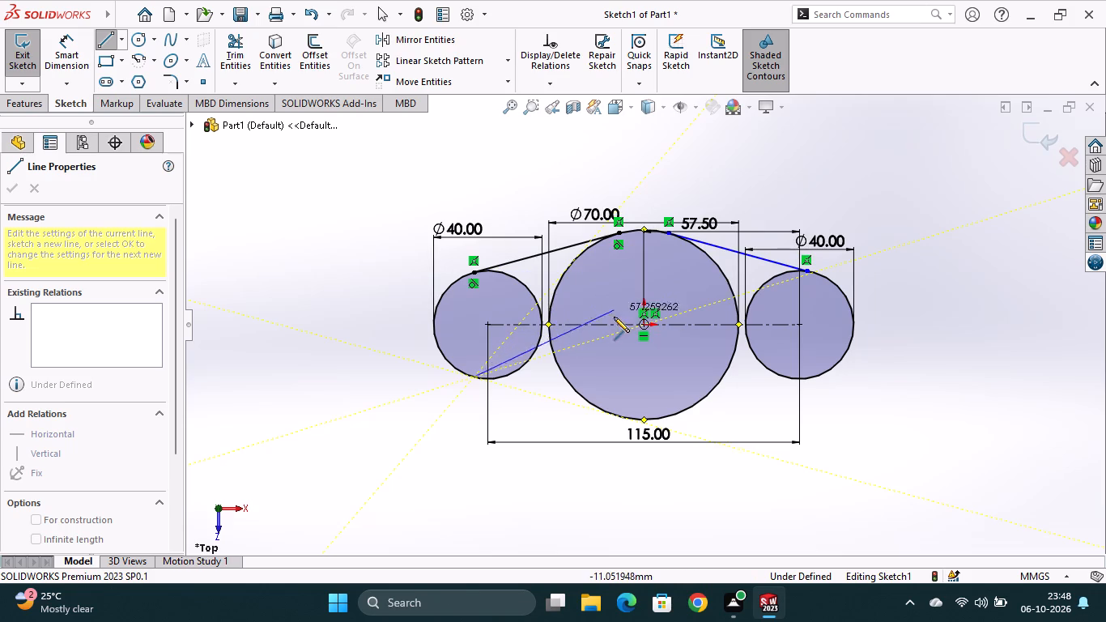
pyautogui.click(612, 415)
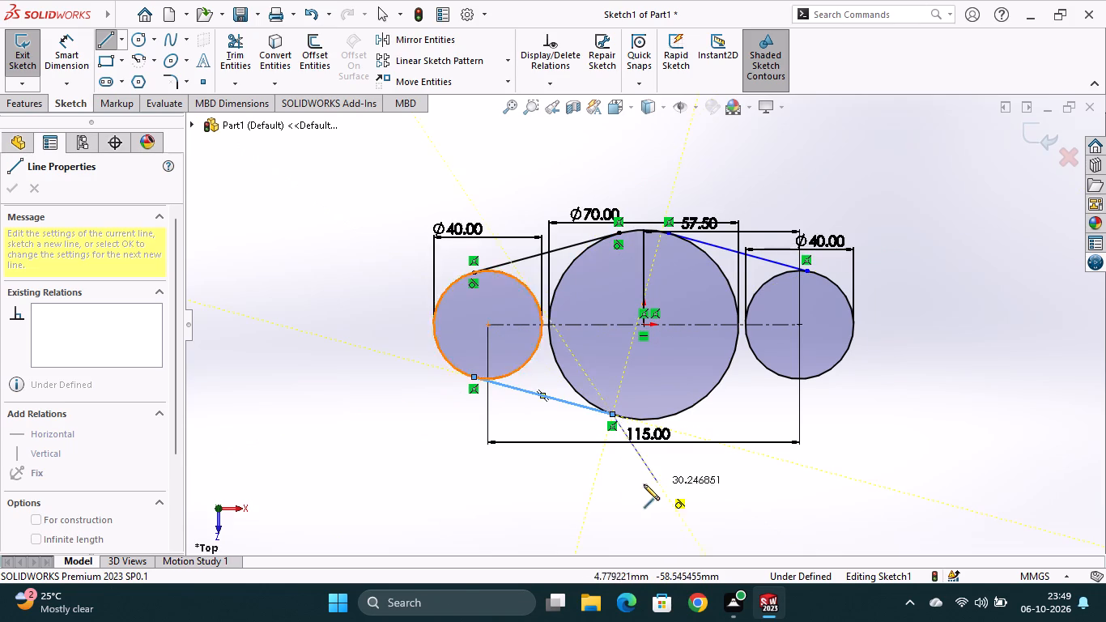
pyautogui.press('Escape')
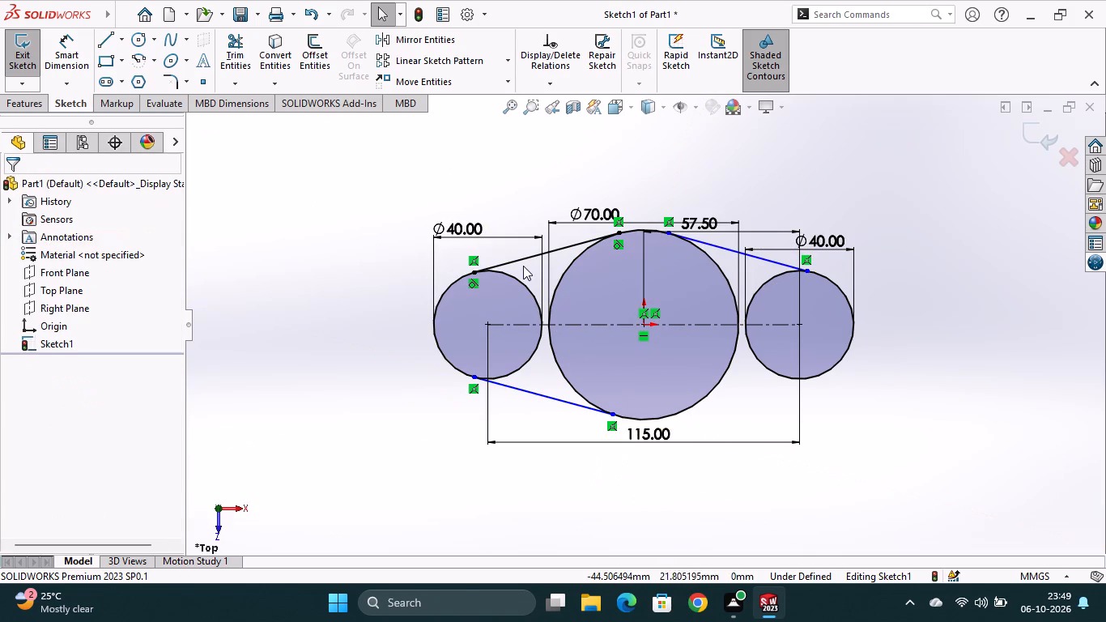
pyautogui.click(106, 37)
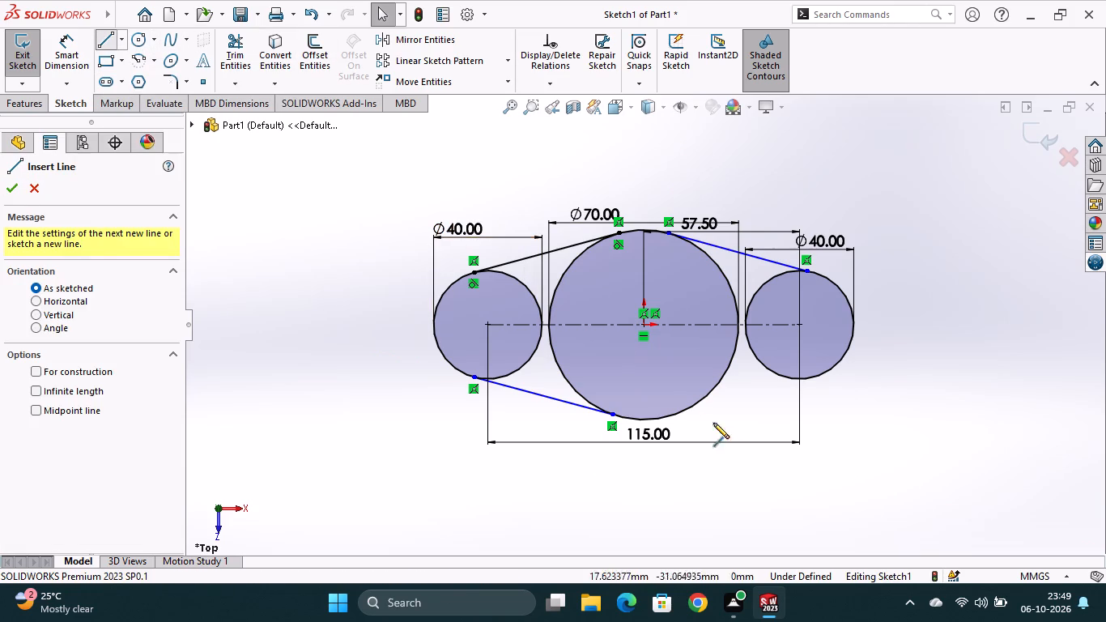
pyautogui.click(807, 377)
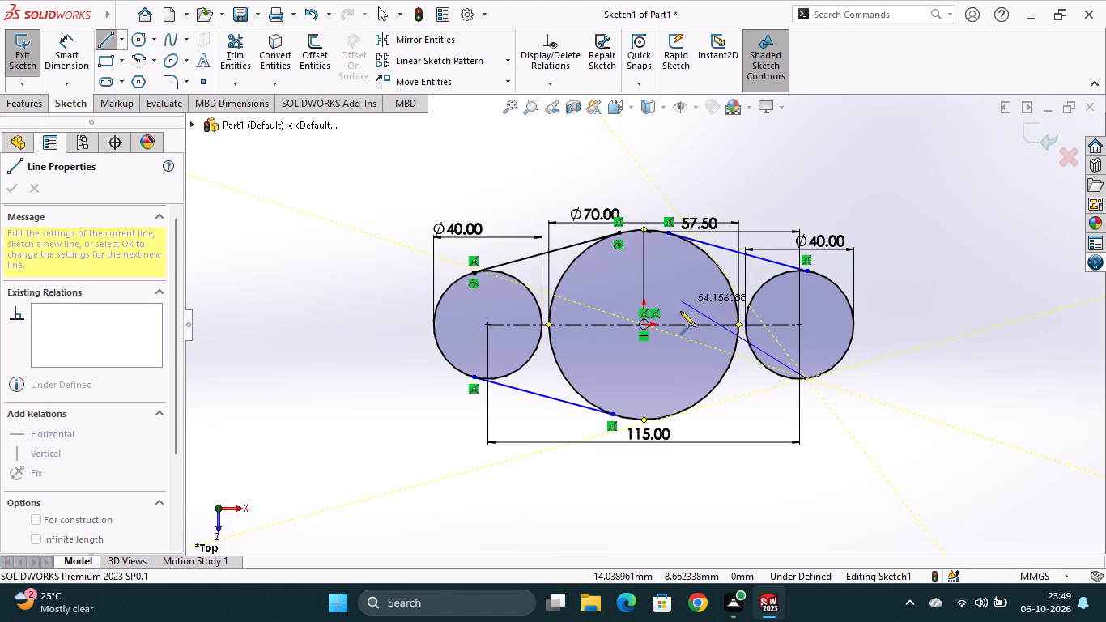
pyautogui.click(675, 413)
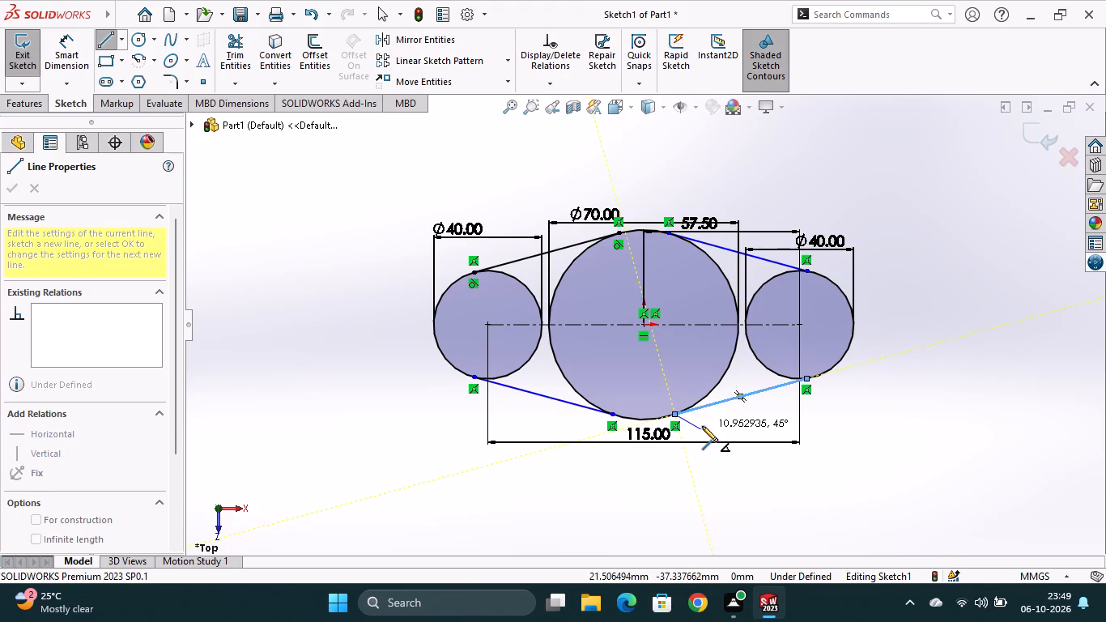
pyautogui.press('Escape')
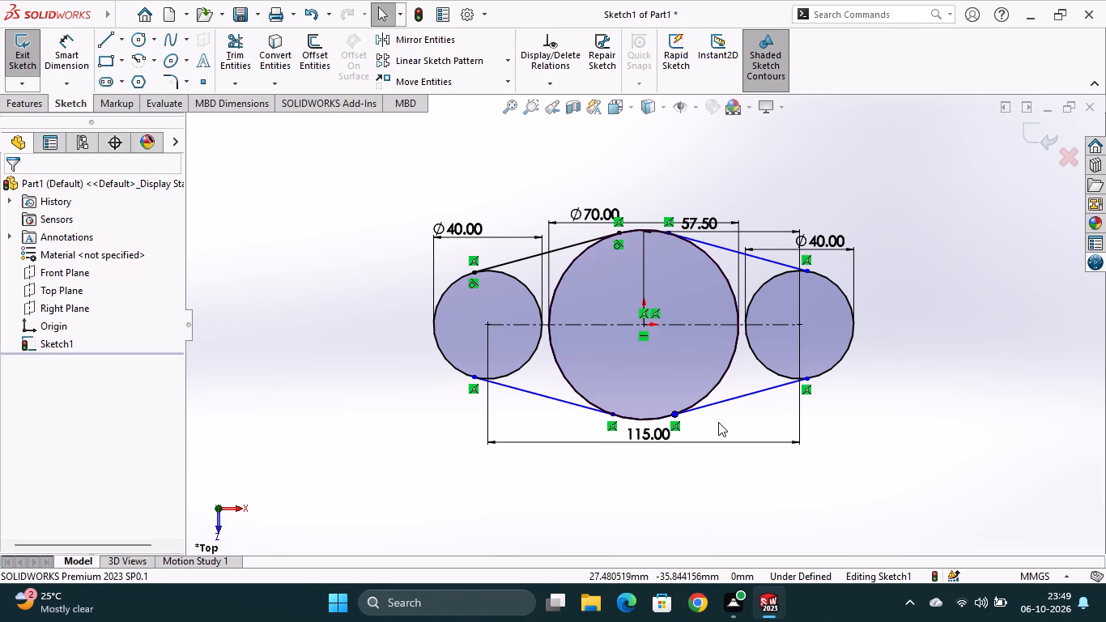
# Examine closely where the two lower connecting lines meet the central circle.
pyautogui.scroll(1, 670, 417)
pyautogui.scroll(-2, 670, 417)
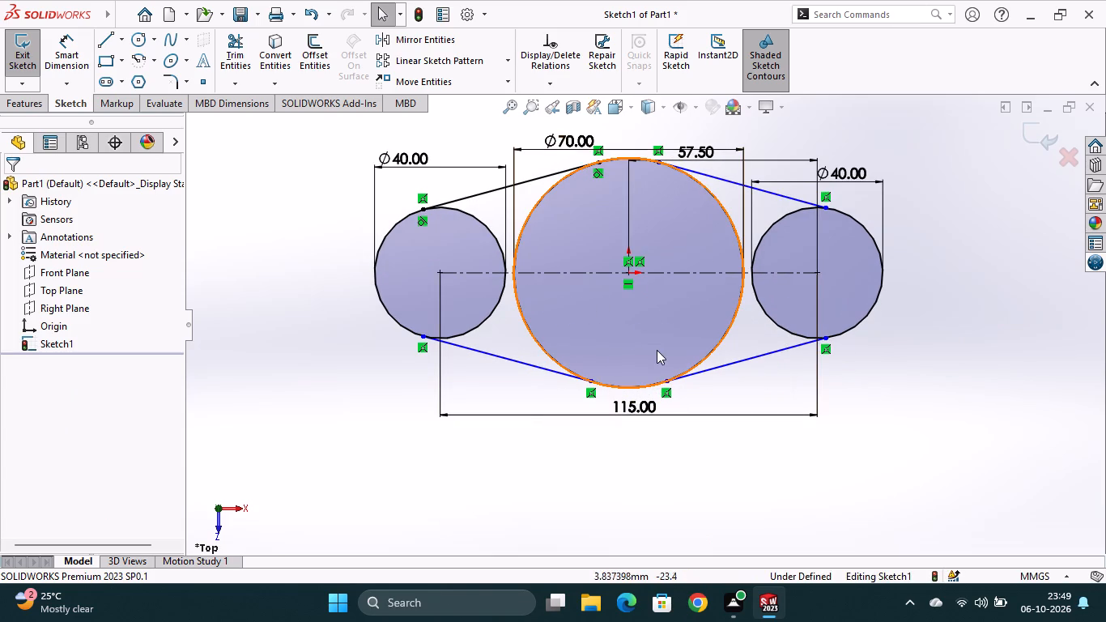
pyautogui.scroll(-2, 659, 362)
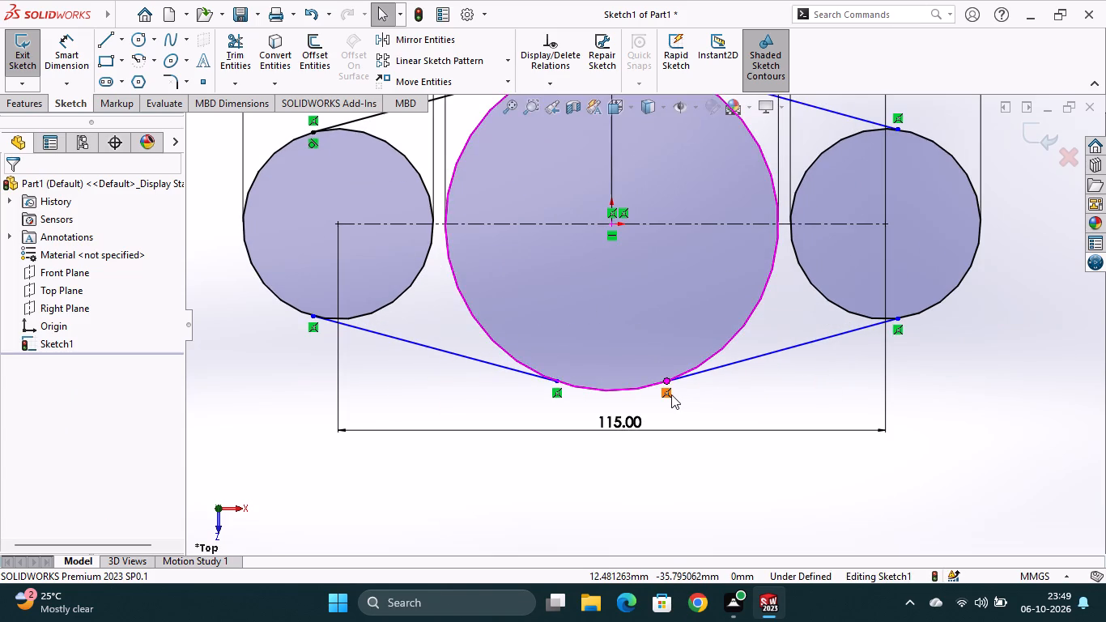
pyautogui.scroll(-1, 671, 394)
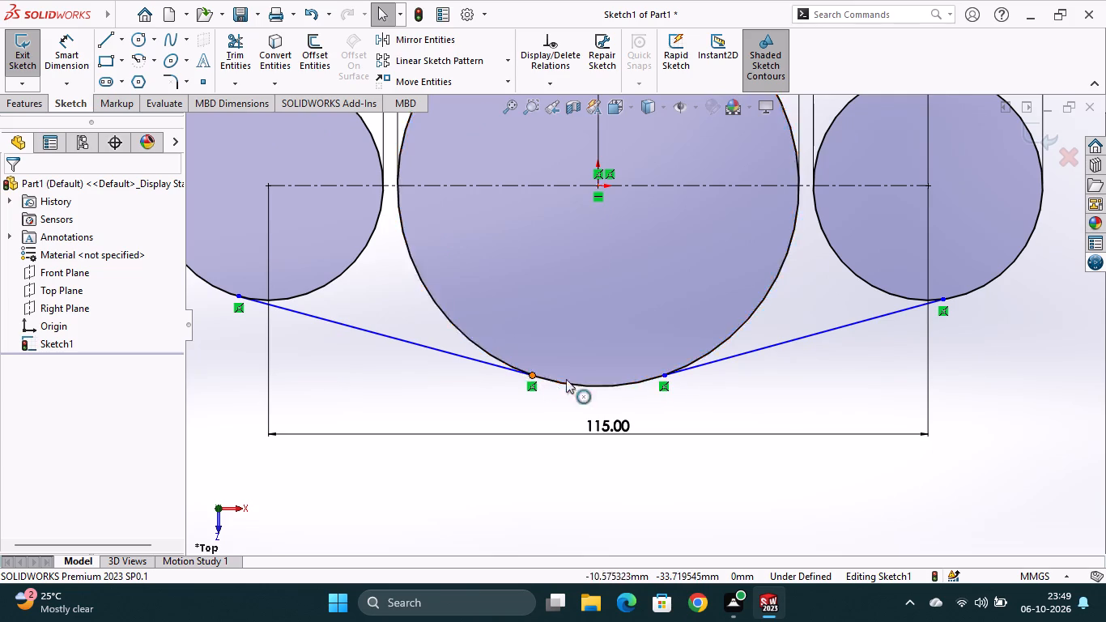
pyautogui.scroll(-1, 674, 378)
pyautogui.scroll(2, 674, 378)
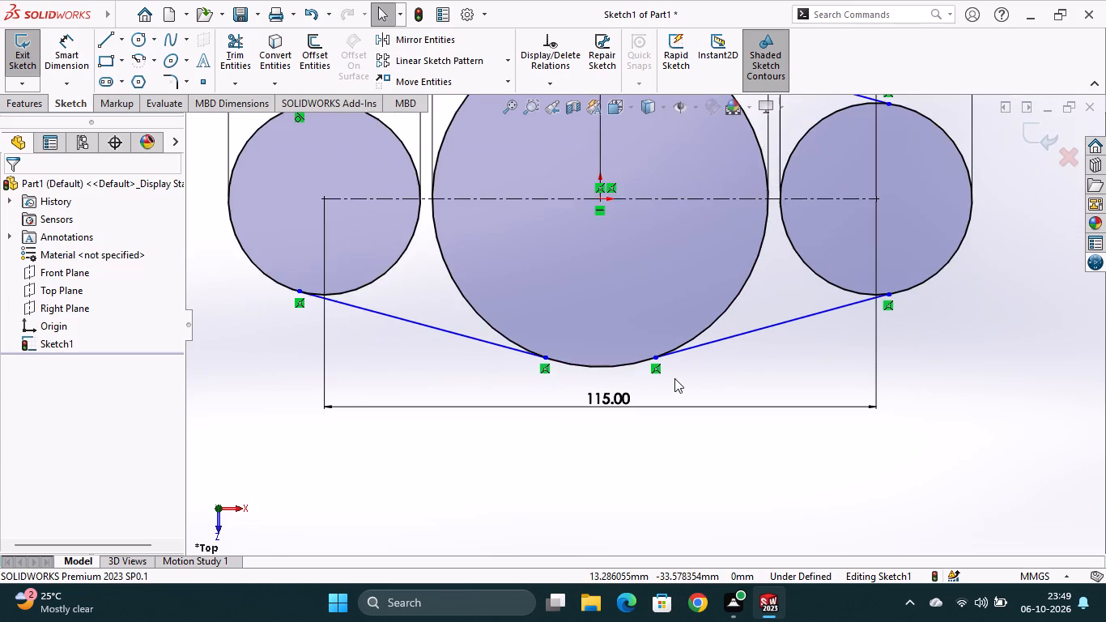
pyautogui.scroll(3, 674, 378)
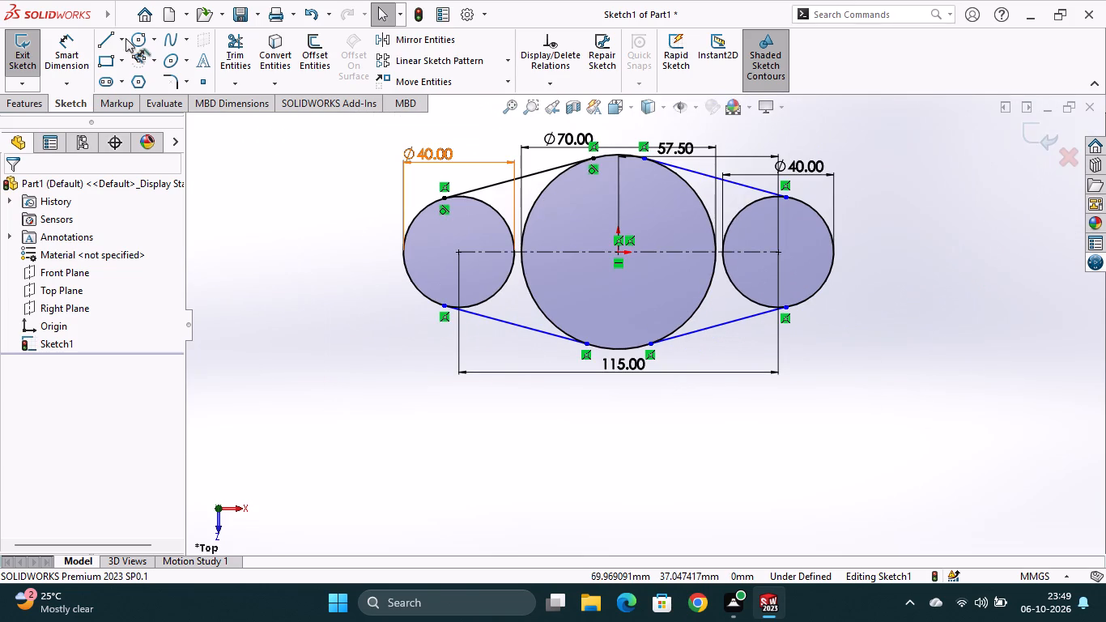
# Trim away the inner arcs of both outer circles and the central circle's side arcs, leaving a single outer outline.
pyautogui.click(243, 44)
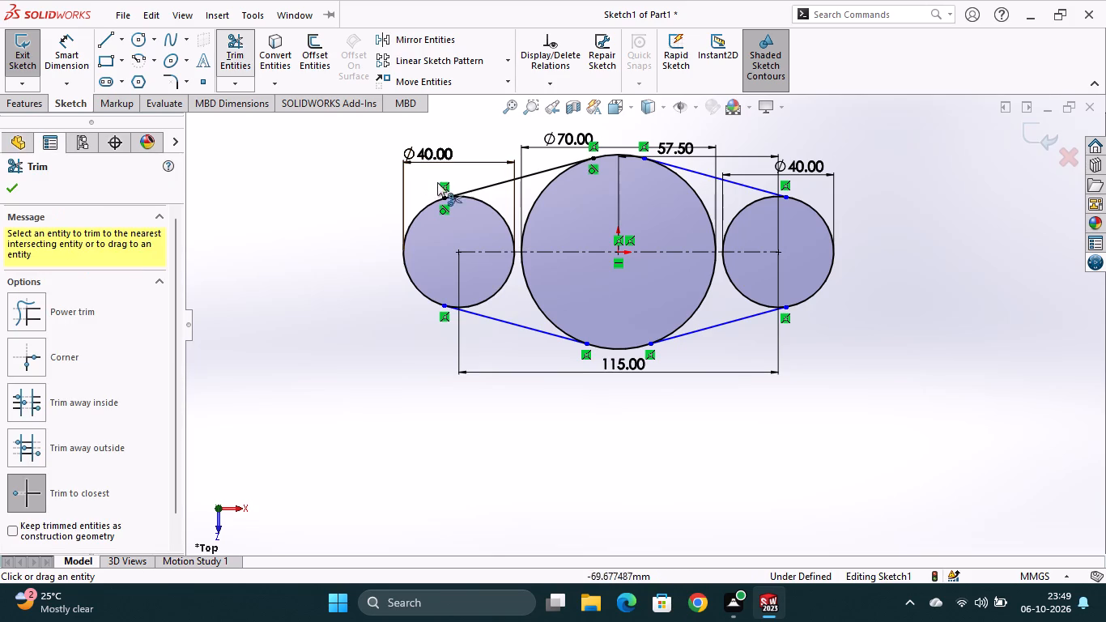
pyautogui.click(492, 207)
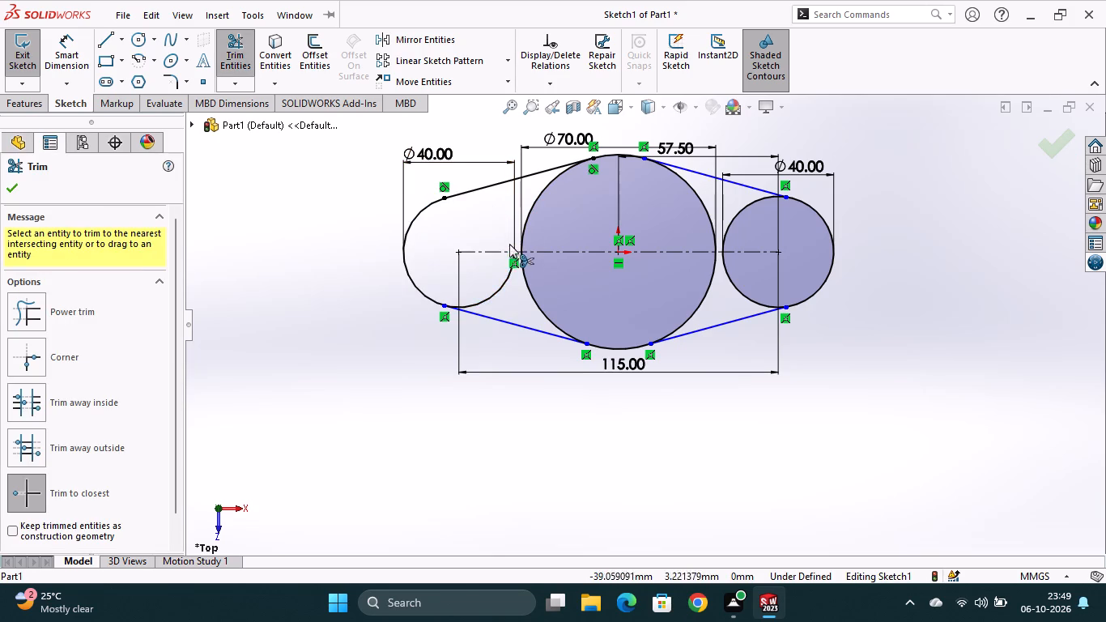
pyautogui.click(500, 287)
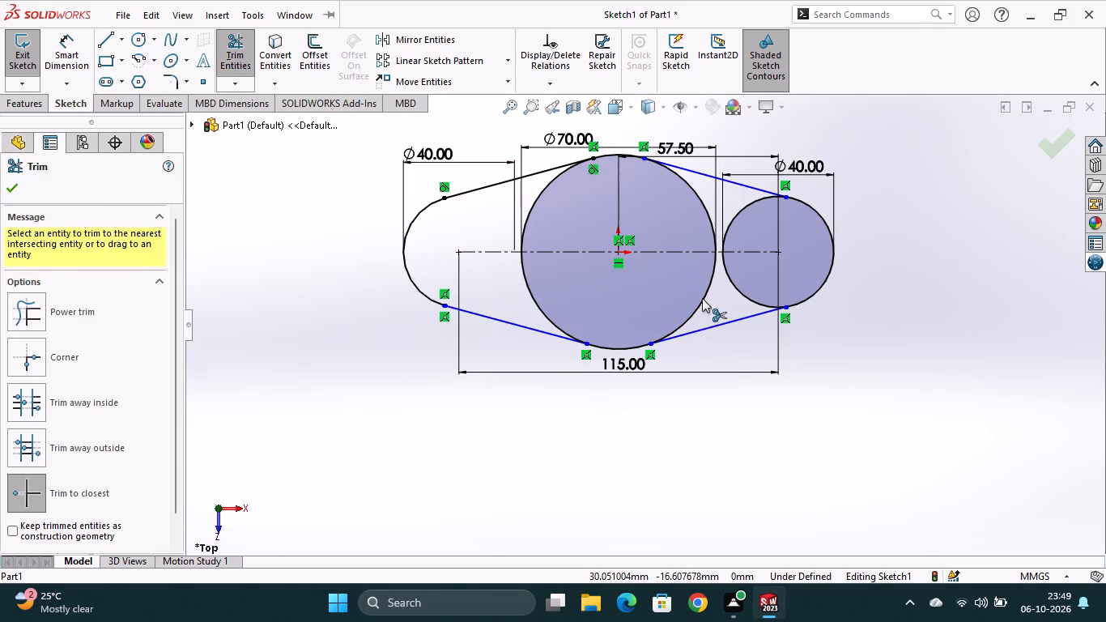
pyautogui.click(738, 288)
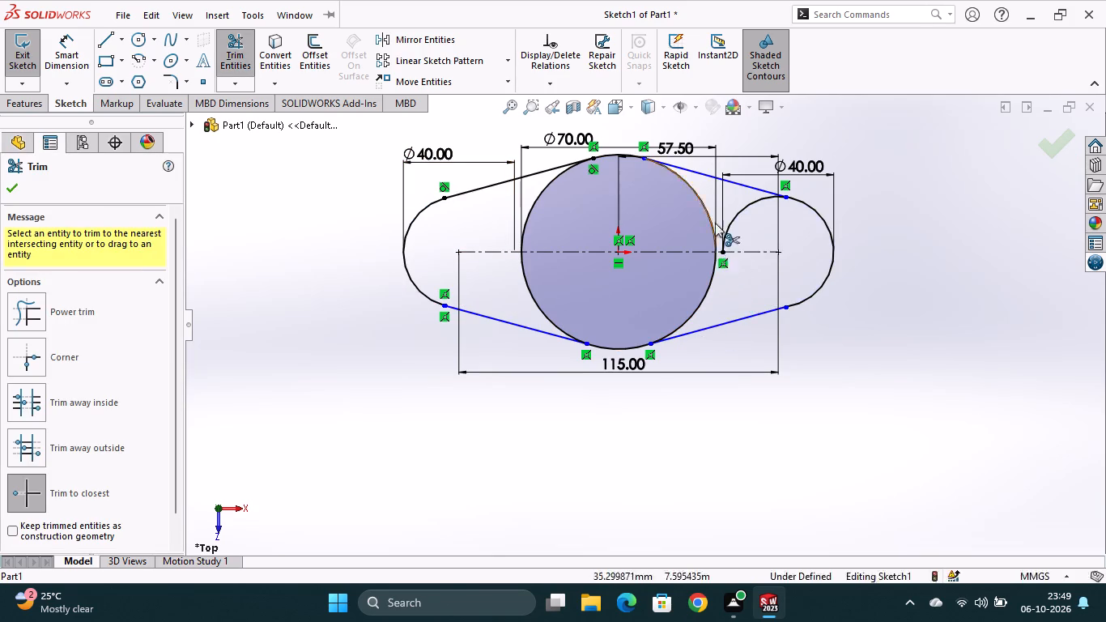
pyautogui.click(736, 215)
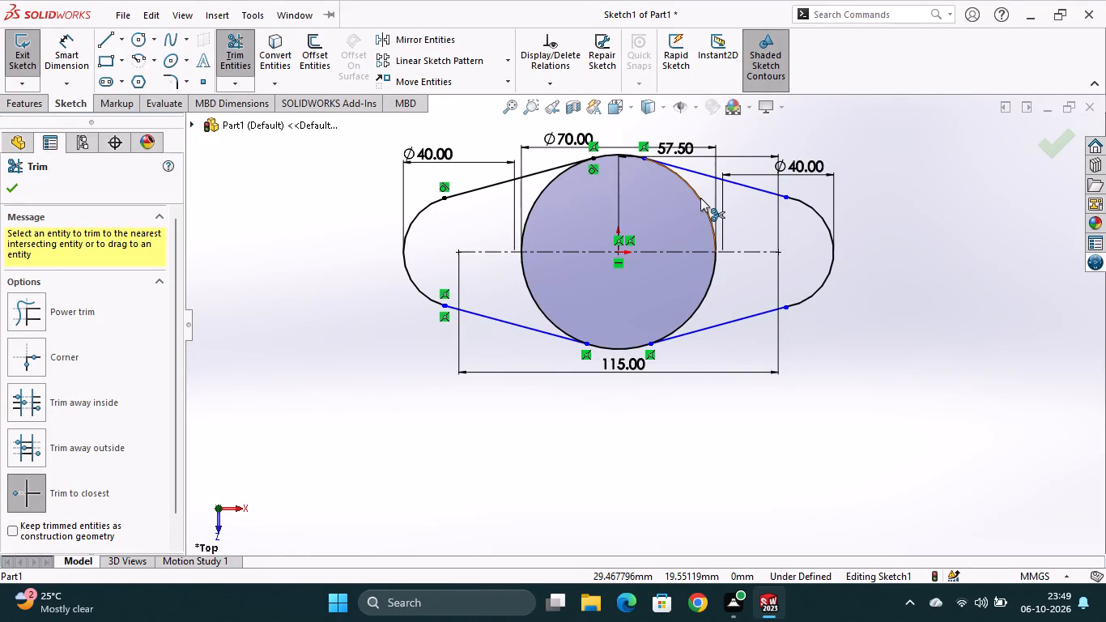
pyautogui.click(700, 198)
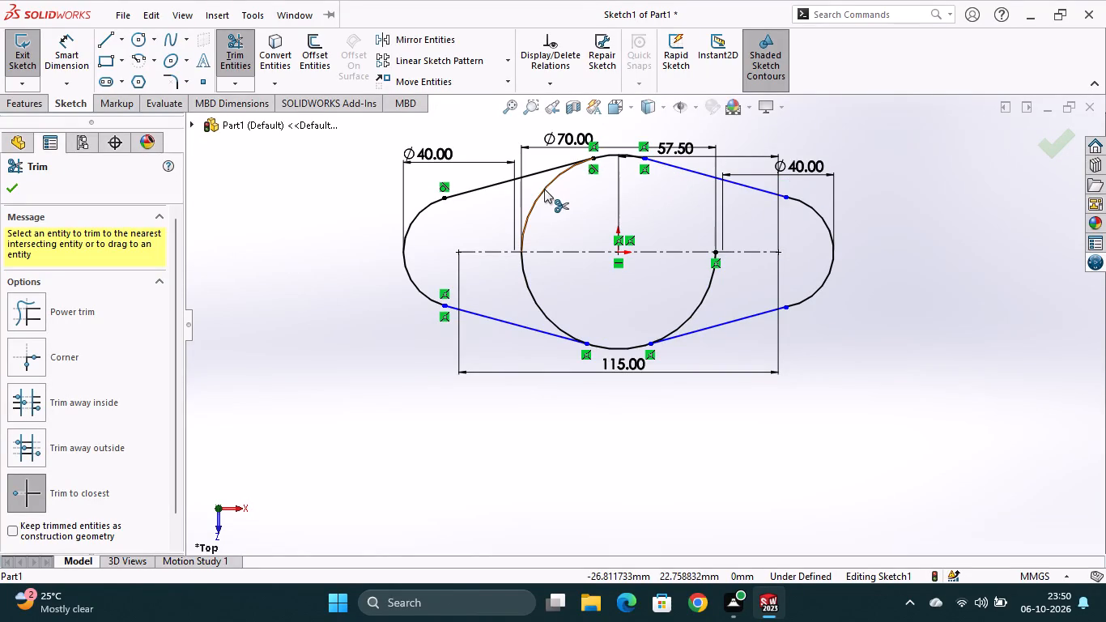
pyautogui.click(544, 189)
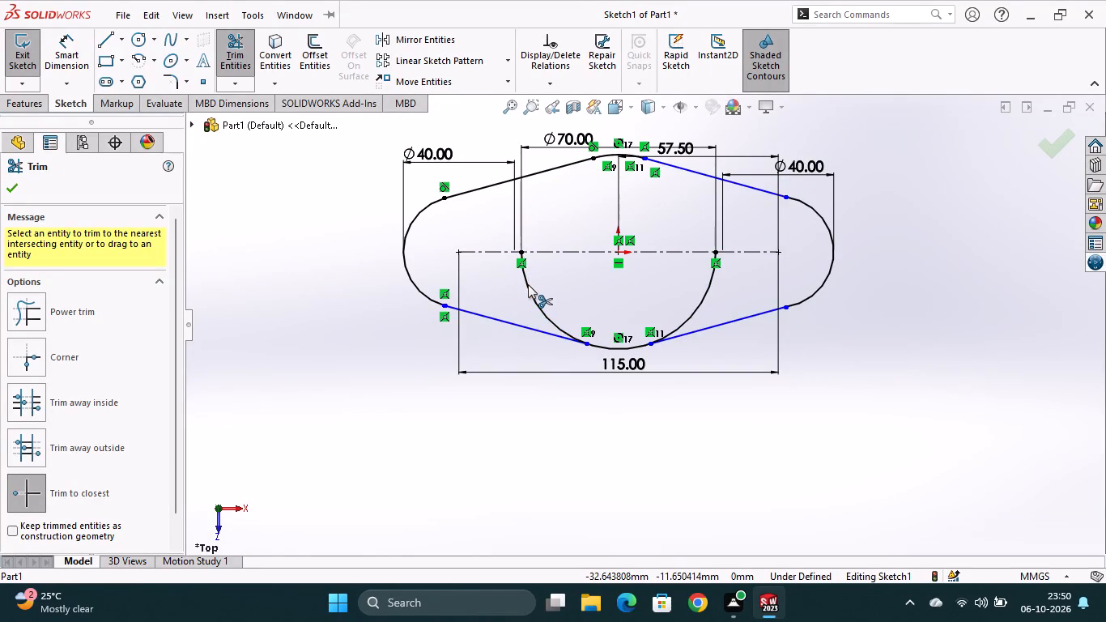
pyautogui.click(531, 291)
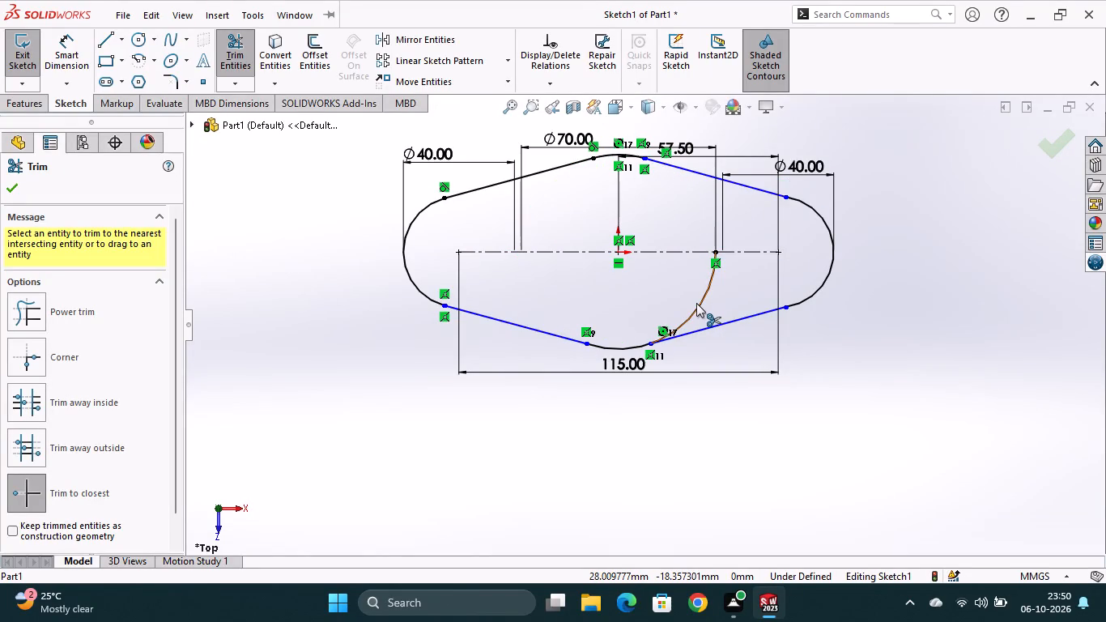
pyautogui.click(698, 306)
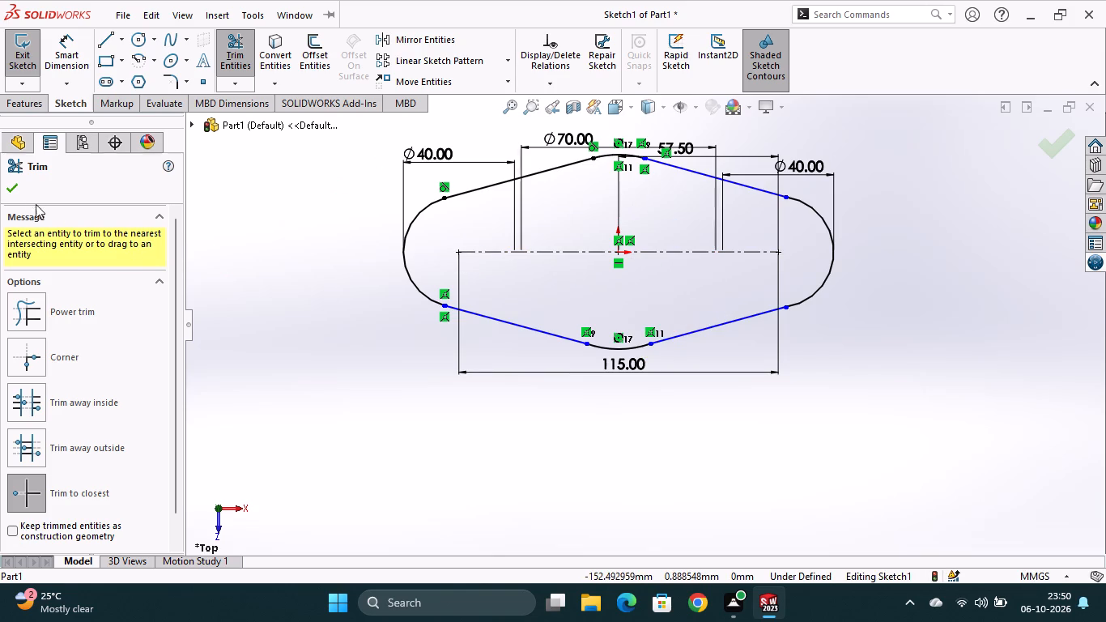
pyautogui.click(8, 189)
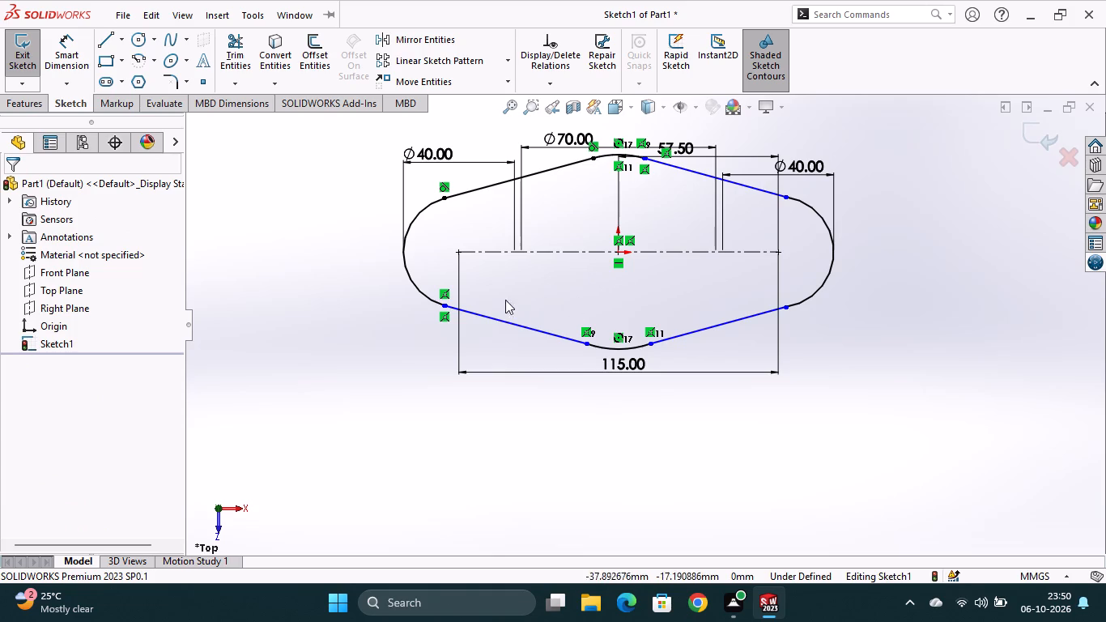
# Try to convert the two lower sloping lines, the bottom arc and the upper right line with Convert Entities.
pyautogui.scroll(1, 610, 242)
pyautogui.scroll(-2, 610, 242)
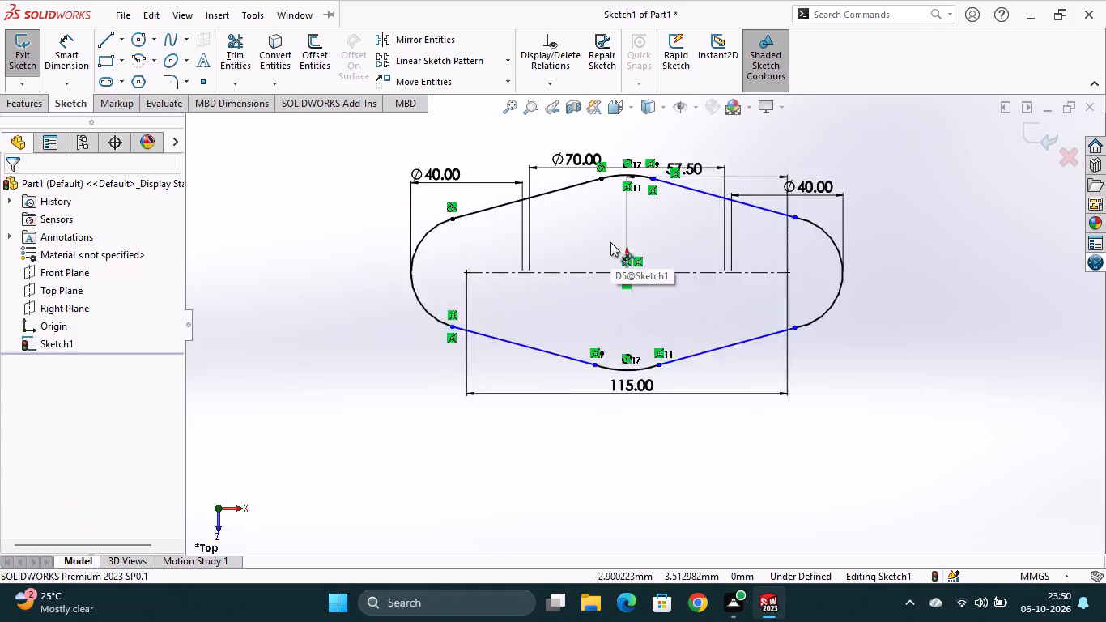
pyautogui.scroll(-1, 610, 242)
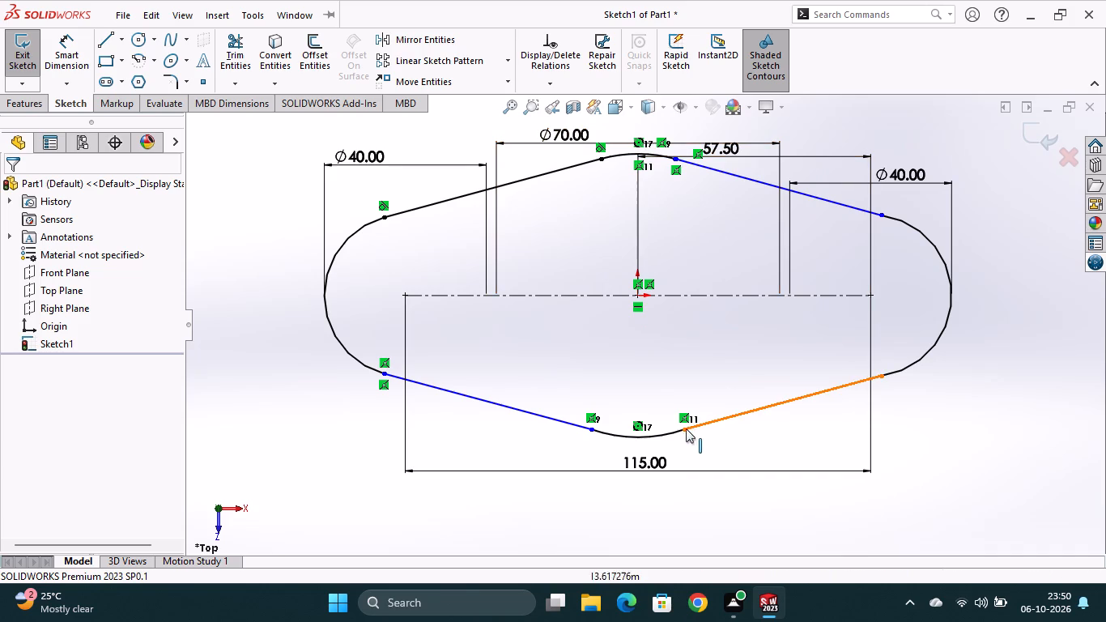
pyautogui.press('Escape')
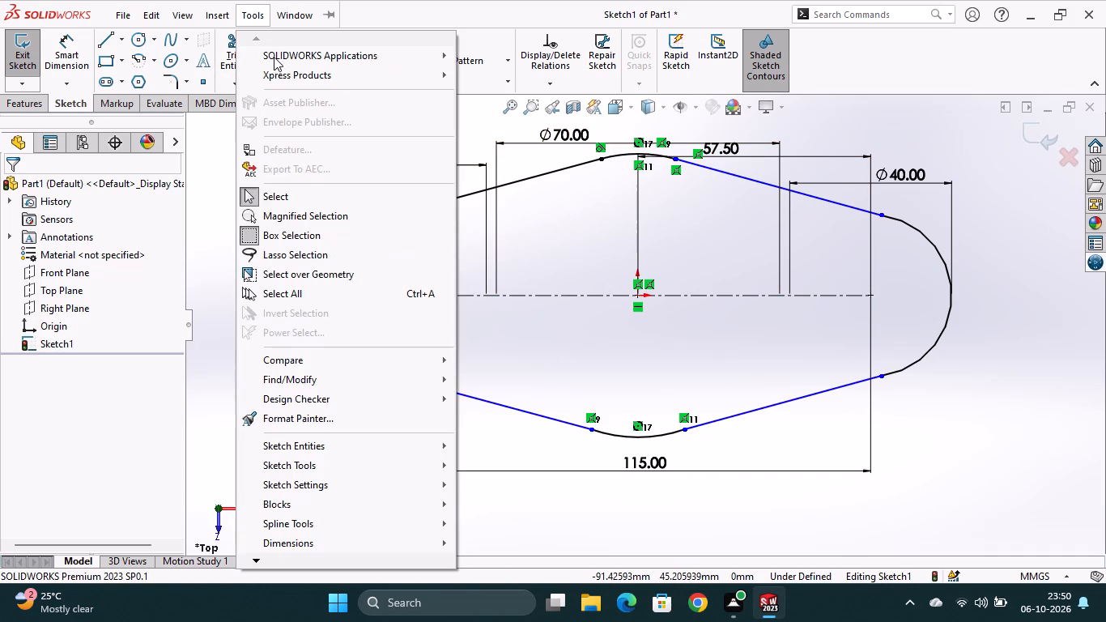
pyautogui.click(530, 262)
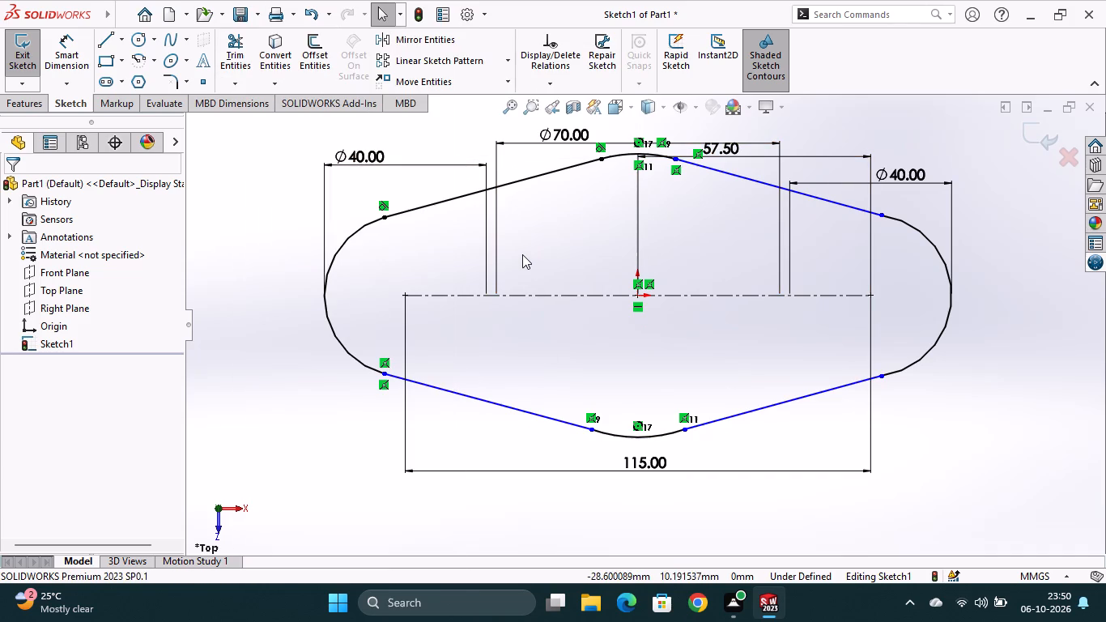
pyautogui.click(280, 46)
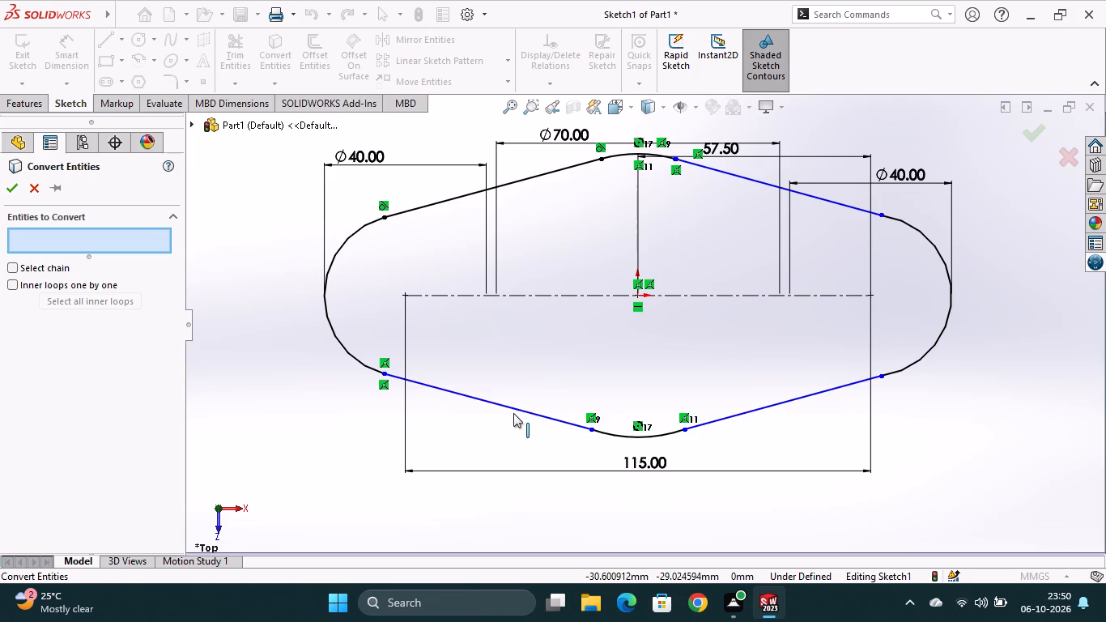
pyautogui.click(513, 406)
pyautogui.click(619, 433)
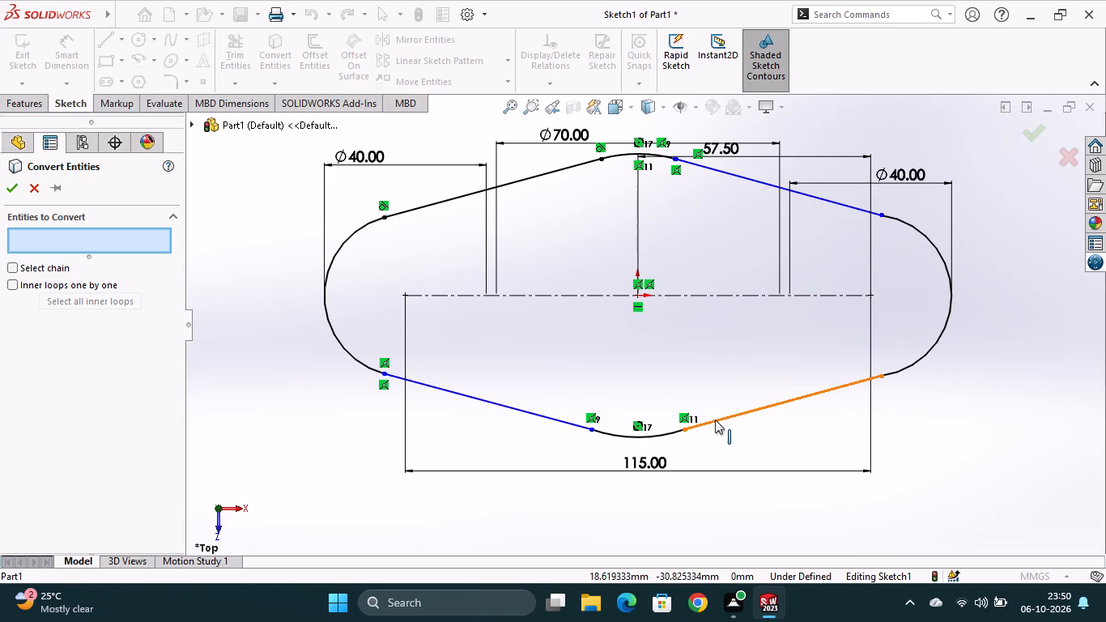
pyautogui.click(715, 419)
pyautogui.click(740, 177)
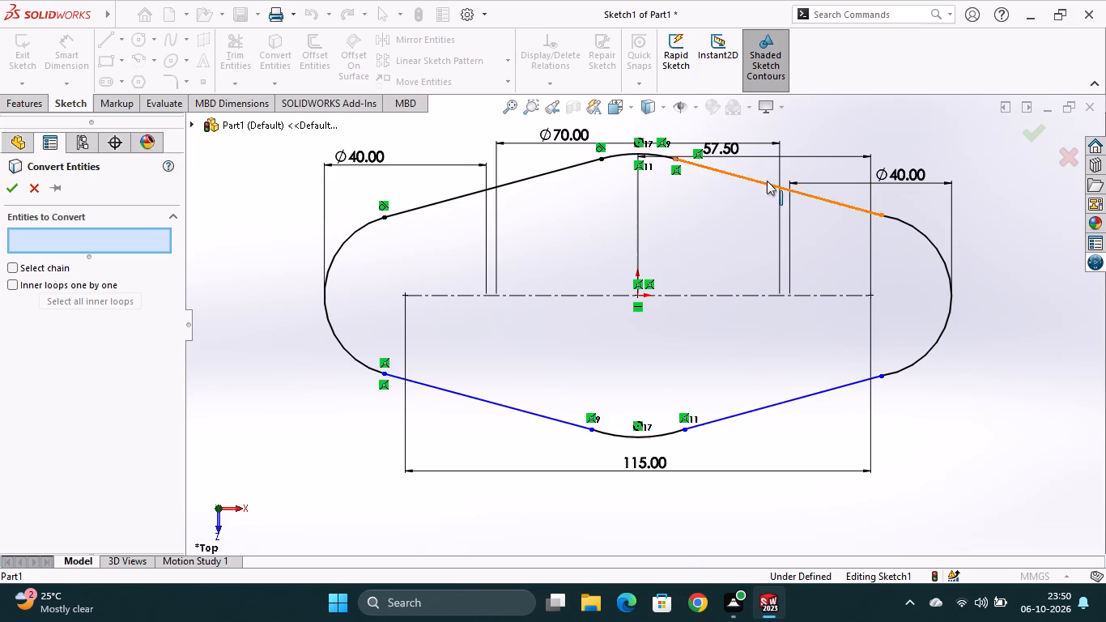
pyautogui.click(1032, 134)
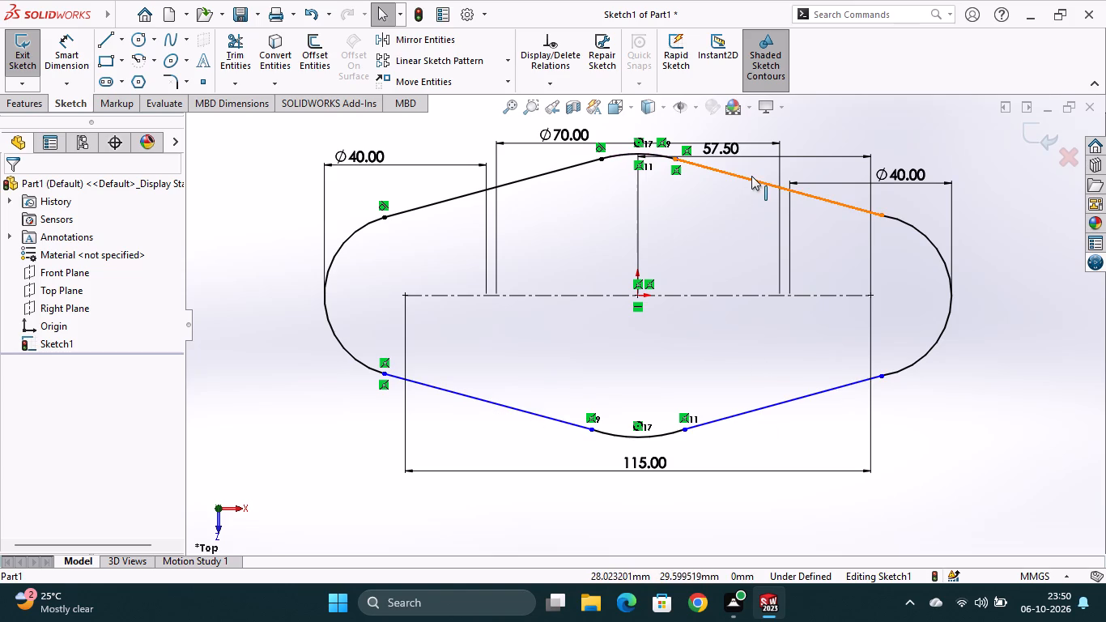
# Undo all the trims and the last three connecting lines, keeping the full circles and the upper left line.
pyautogui.hotkey('ctrl', 'z')
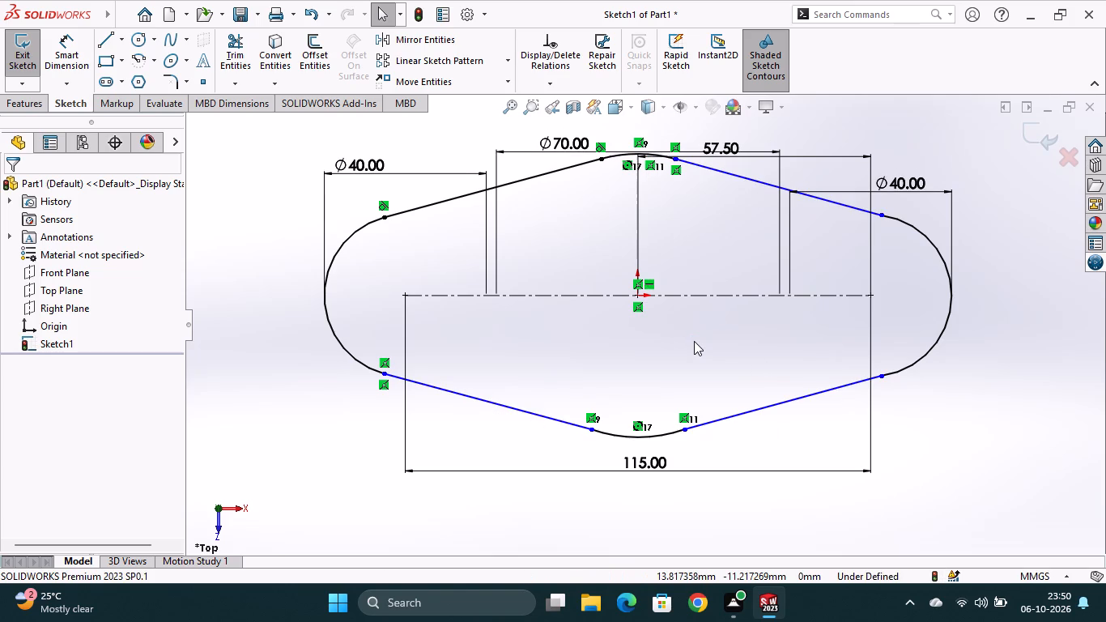
pyautogui.hotkey('ctrl', 'z')
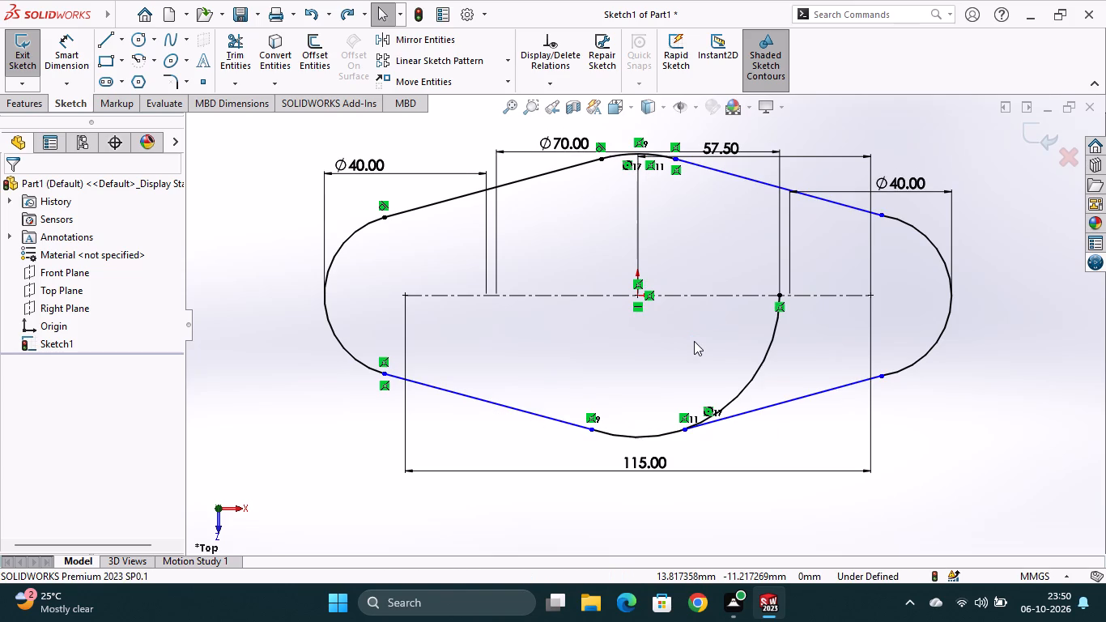
pyautogui.hotkey('ctrl', 'z')
pyautogui.hotkey('ctrl', 'z')
pyautogui.hotkey('ctrl', 'z')
pyautogui.hotkey('ctrl', 'z')
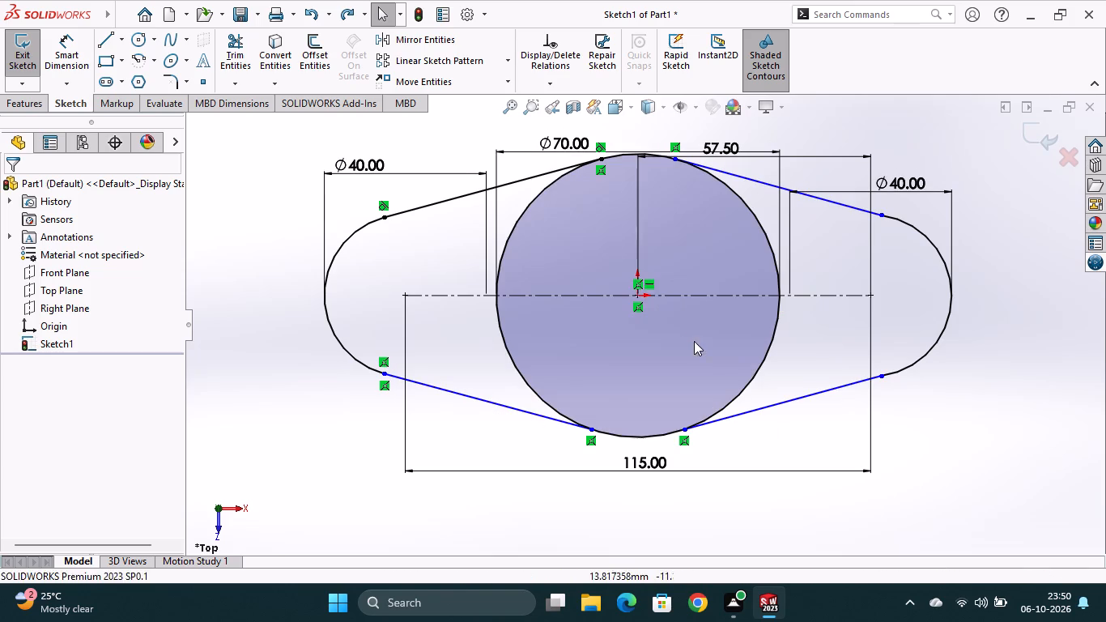
pyautogui.hotkey('ctrl', 'z')
pyautogui.hotkey('ctrl', 'z')
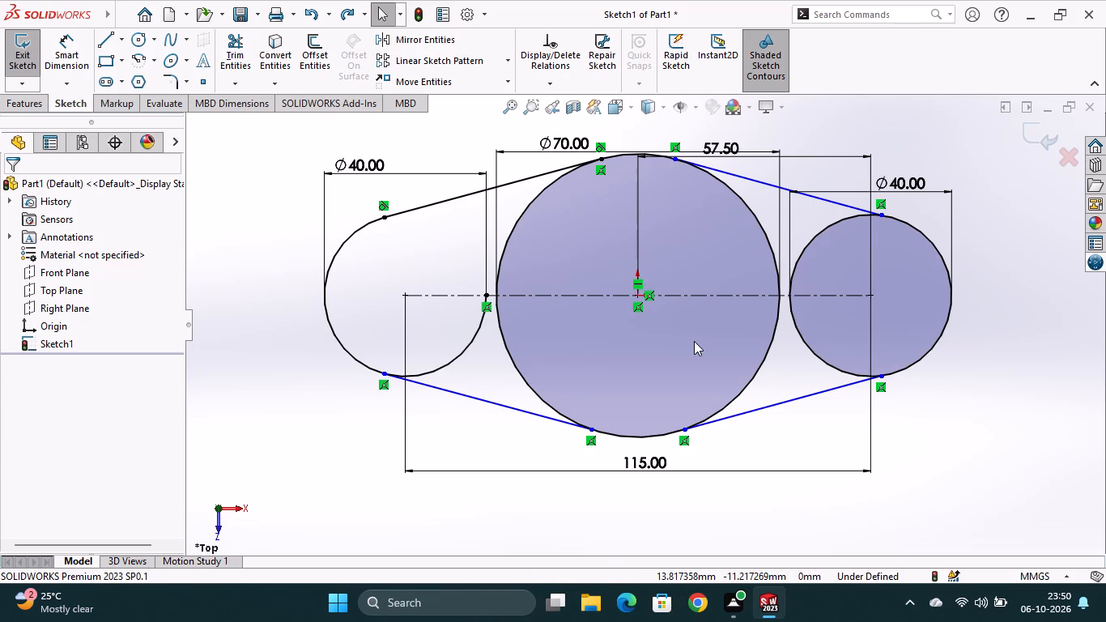
pyautogui.hotkey('ctrl', 'z')
pyautogui.hotkey('ctrl', 'z')
pyautogui.hotkey('ctrl', 'z')
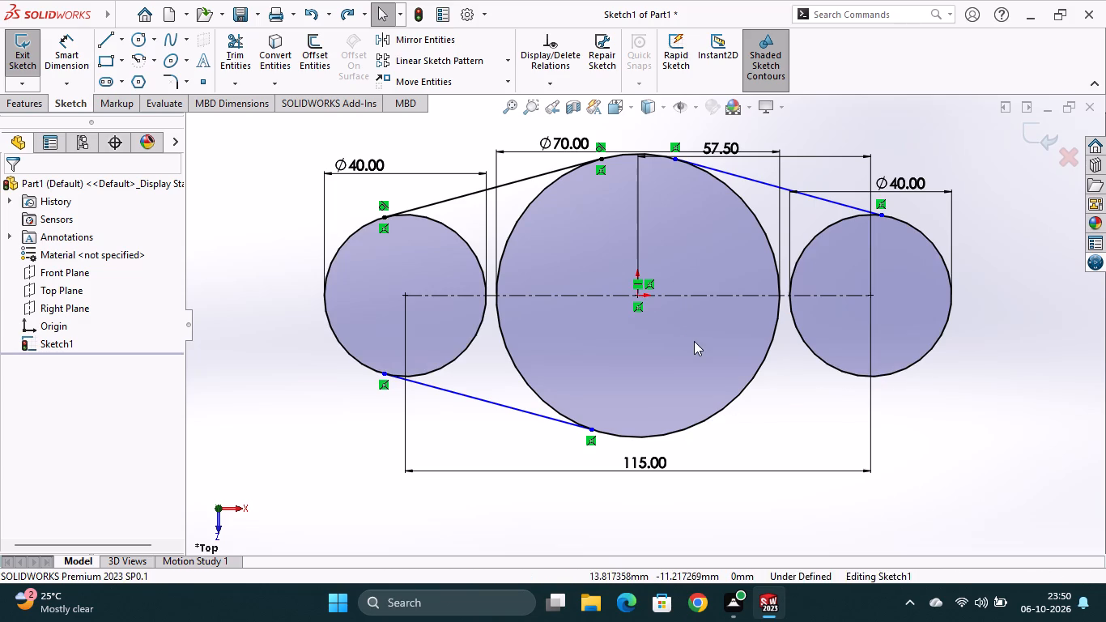
pyautogui.hotkey('ctrl', 'z')
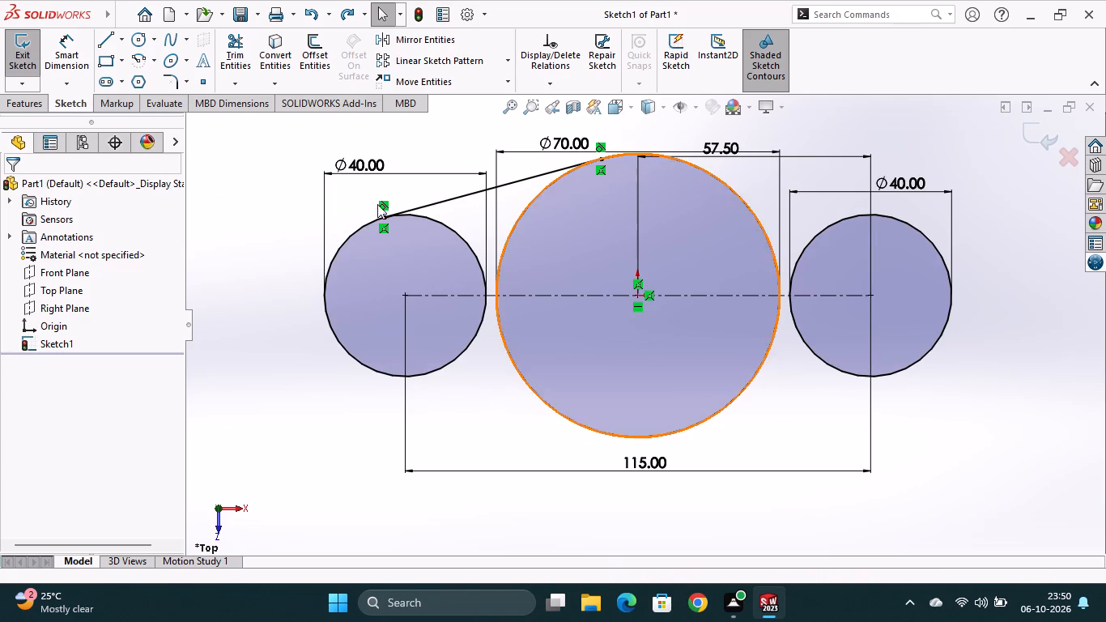
# Draw a line tangent to the central circle's upper right side, ending at the topmost point of the right circle.
pyautogui.click(107, 44)
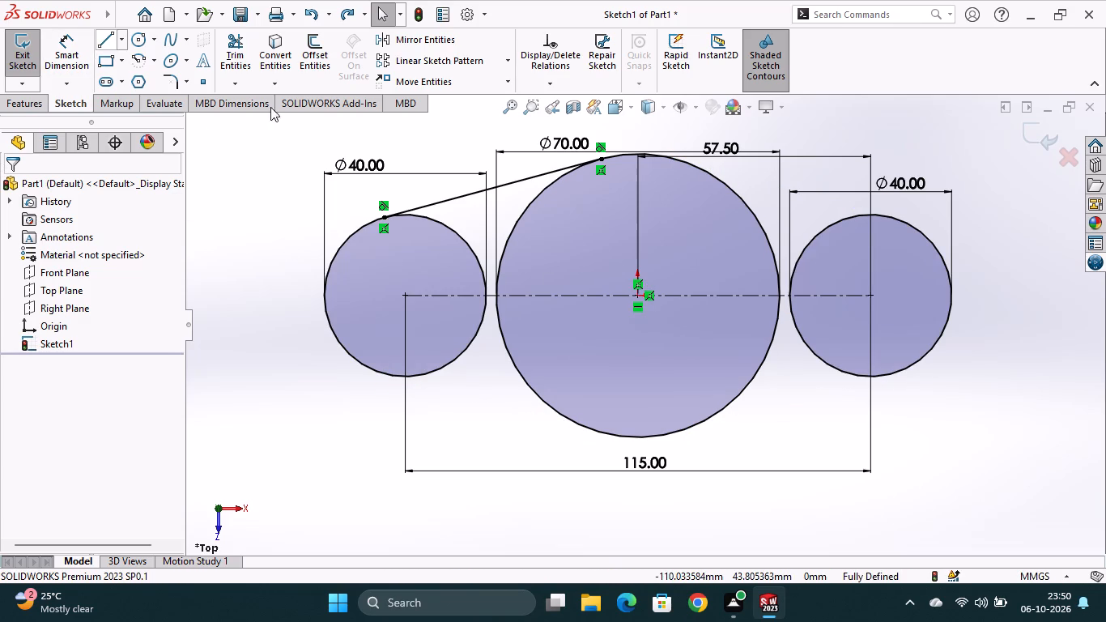
pyautogui.click(683, 159)
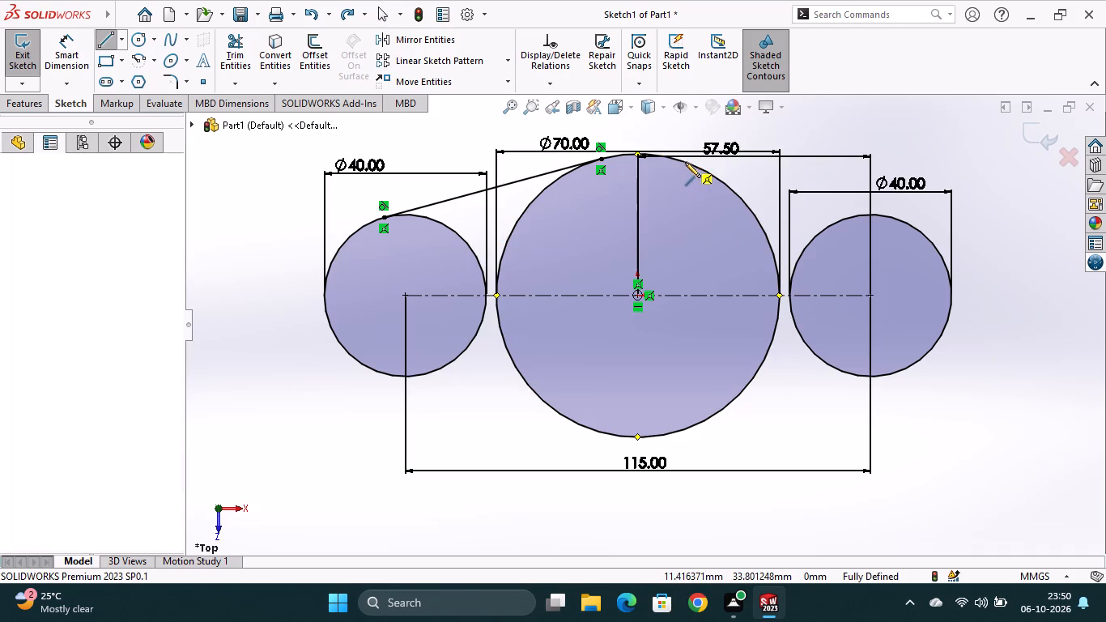
pyautogui.click(870, 214)
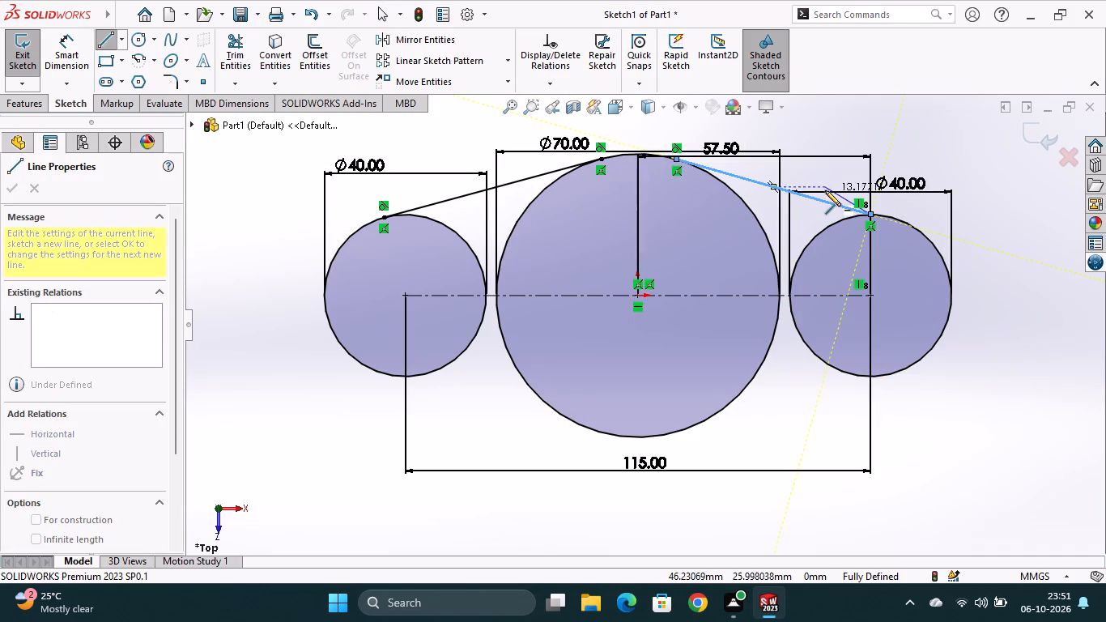
pyautogui.press('Escape')
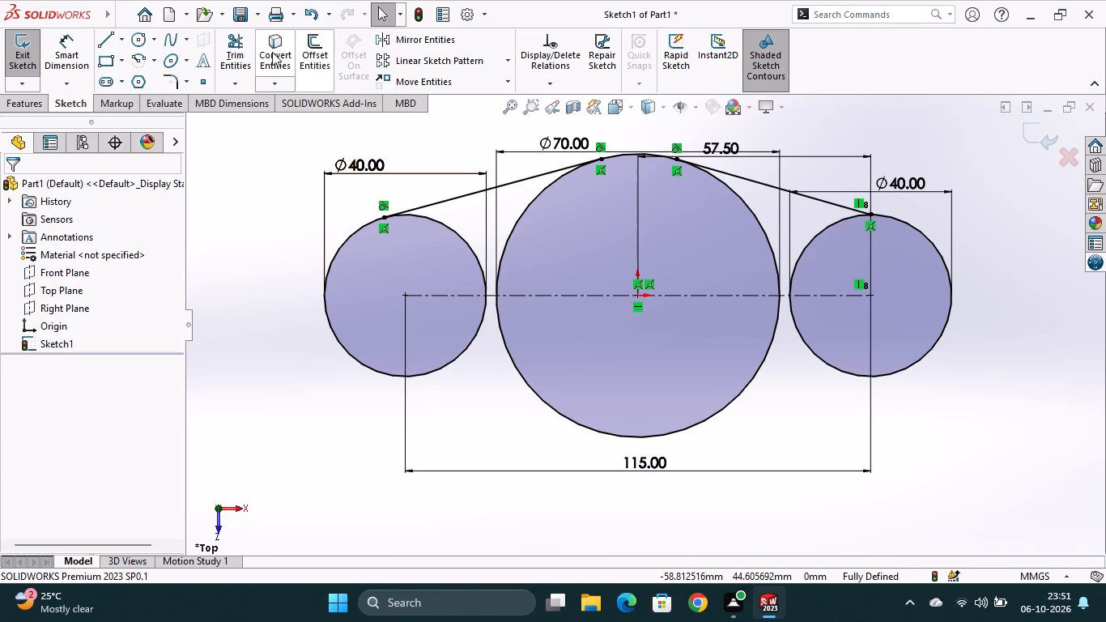
# Draw a line about 55.5 mm long from the central circle's lower left side, ending tangent to the left circle's underside.
pyautogui.click(106, 39)
pyautogui.click(600, 432)
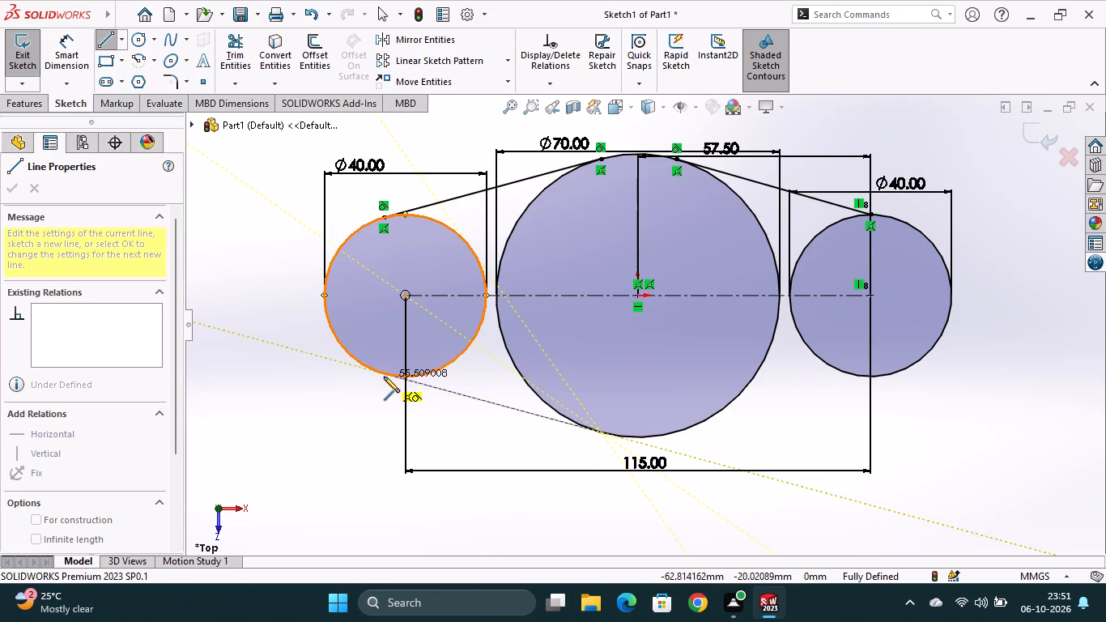
pyautogui.click(388, 375)
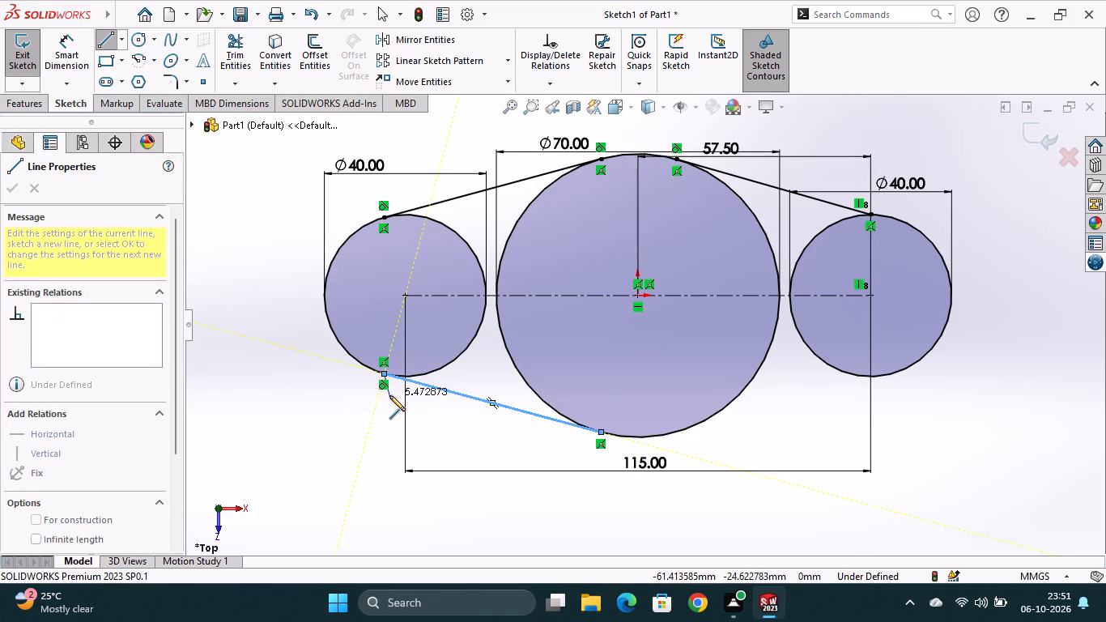
pyautogui.press('Escape')
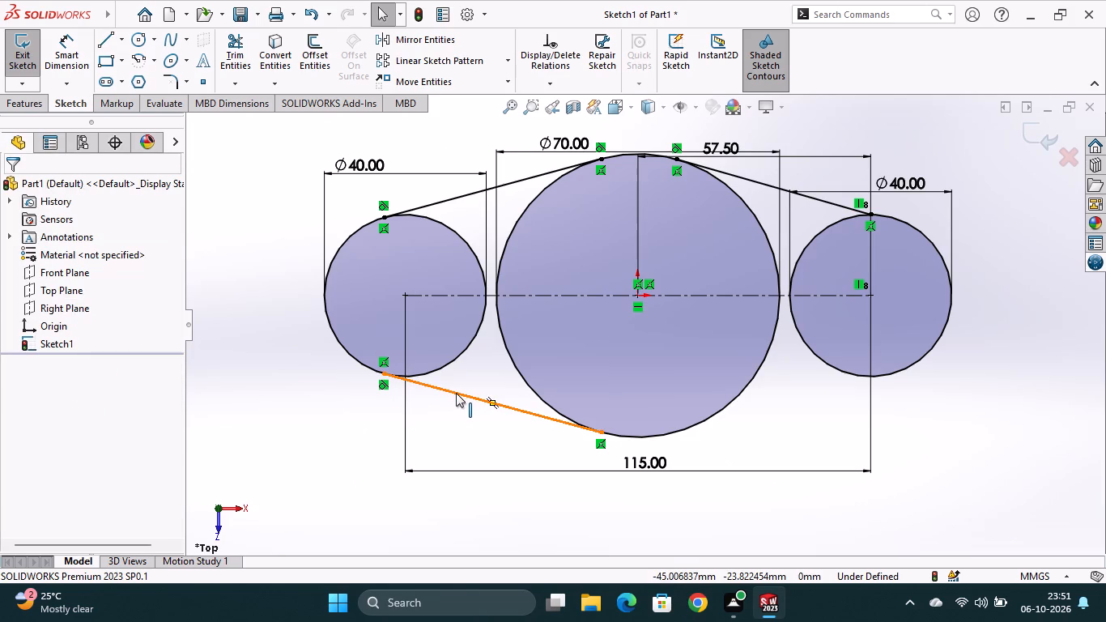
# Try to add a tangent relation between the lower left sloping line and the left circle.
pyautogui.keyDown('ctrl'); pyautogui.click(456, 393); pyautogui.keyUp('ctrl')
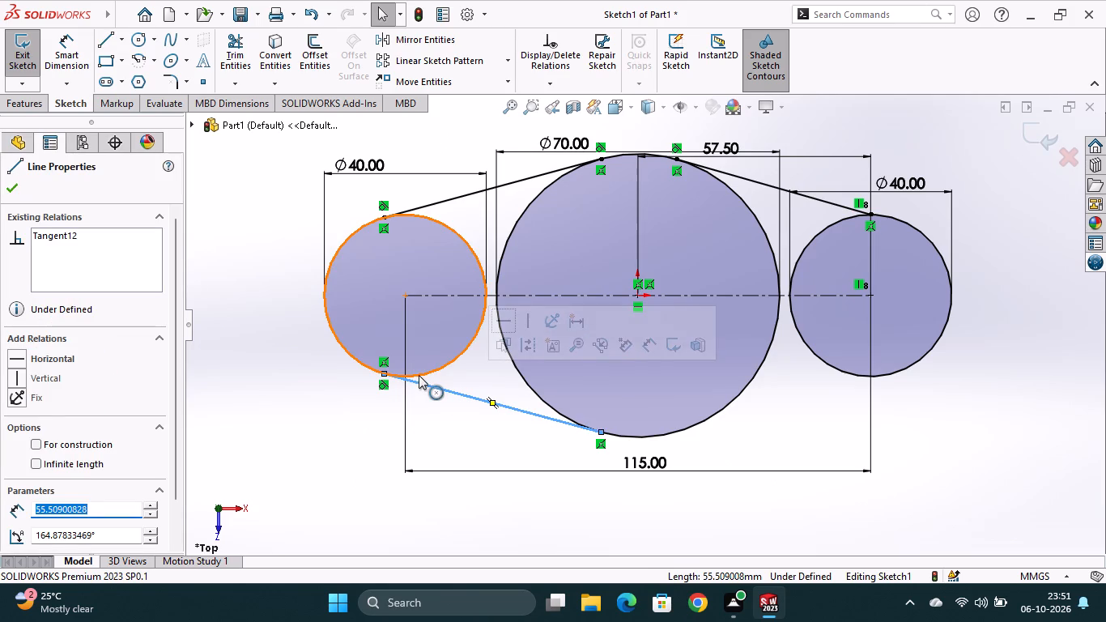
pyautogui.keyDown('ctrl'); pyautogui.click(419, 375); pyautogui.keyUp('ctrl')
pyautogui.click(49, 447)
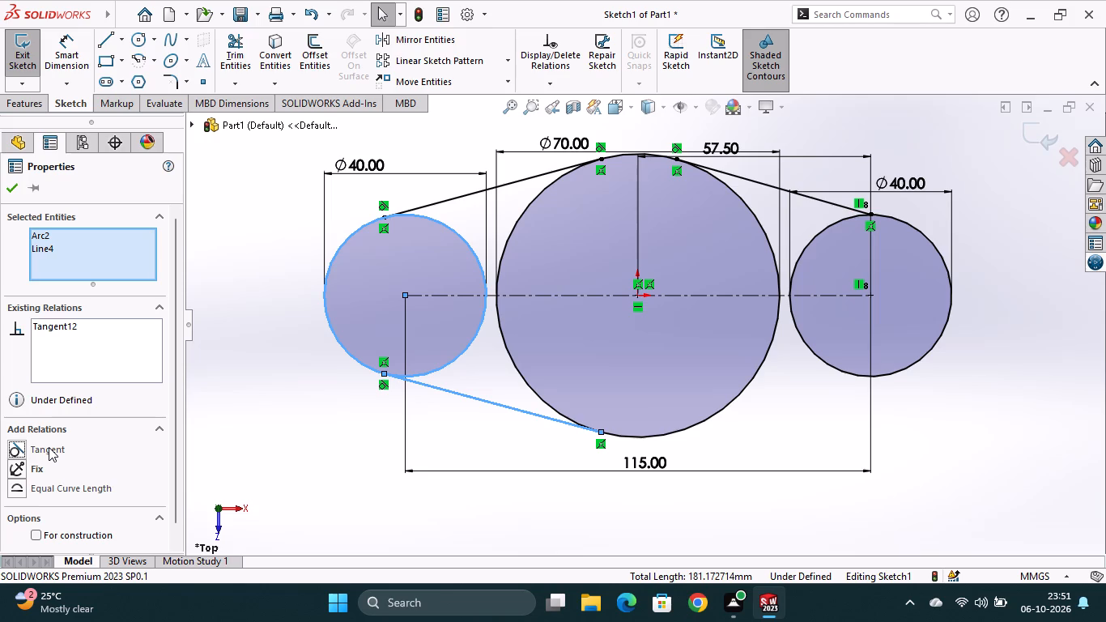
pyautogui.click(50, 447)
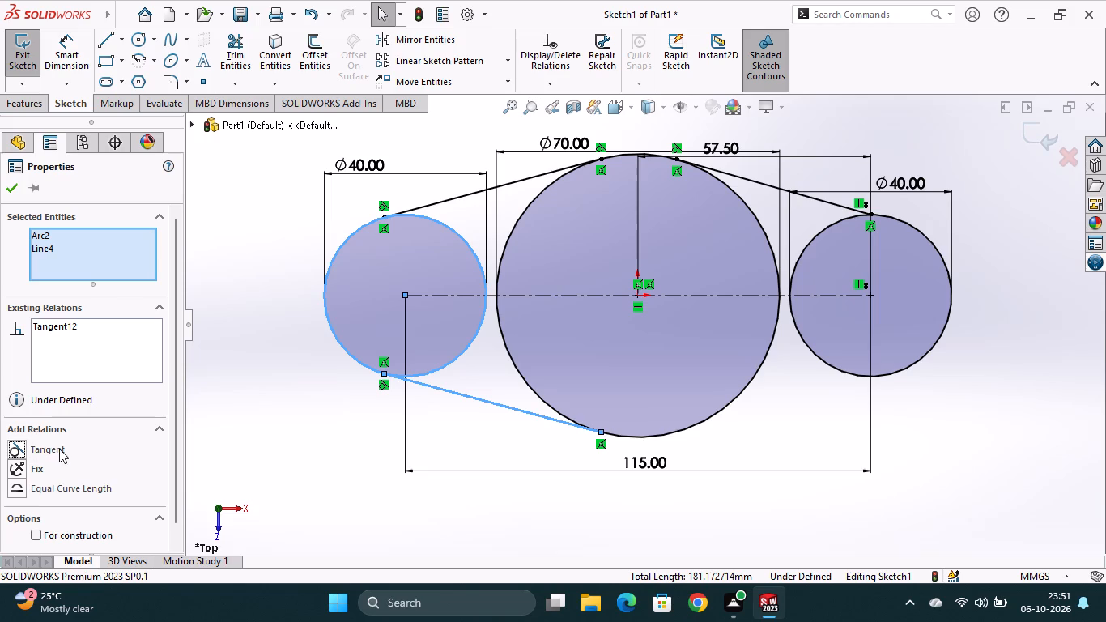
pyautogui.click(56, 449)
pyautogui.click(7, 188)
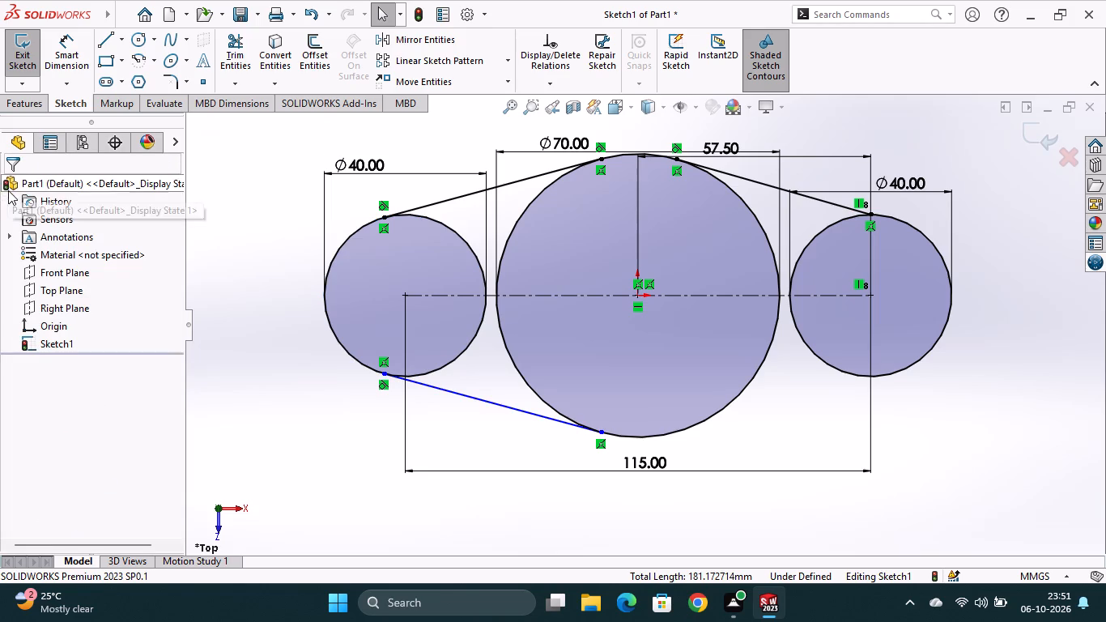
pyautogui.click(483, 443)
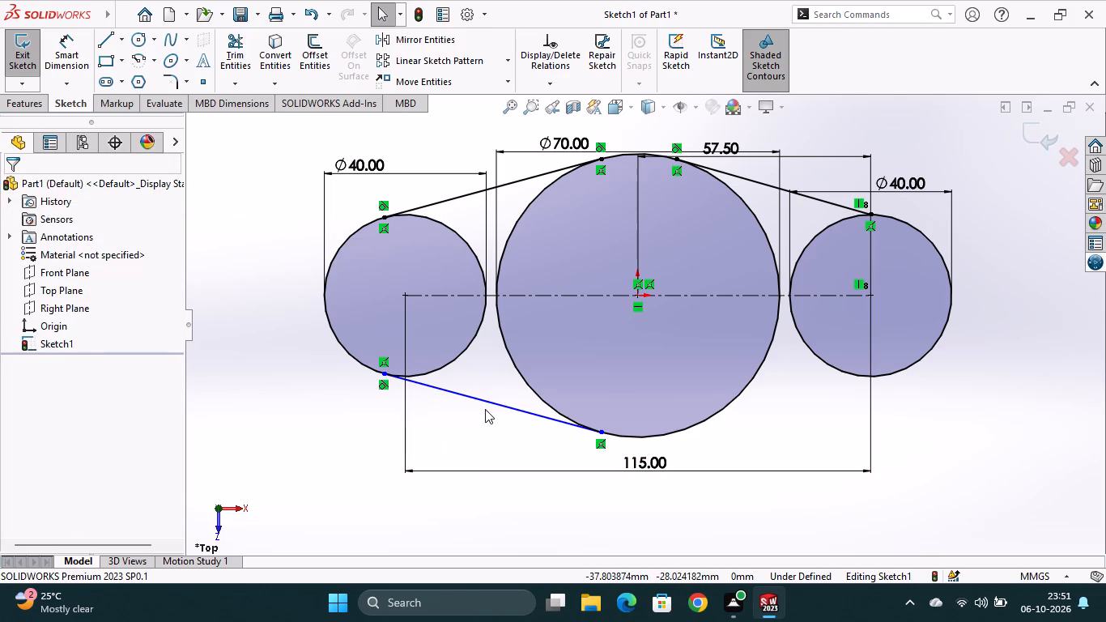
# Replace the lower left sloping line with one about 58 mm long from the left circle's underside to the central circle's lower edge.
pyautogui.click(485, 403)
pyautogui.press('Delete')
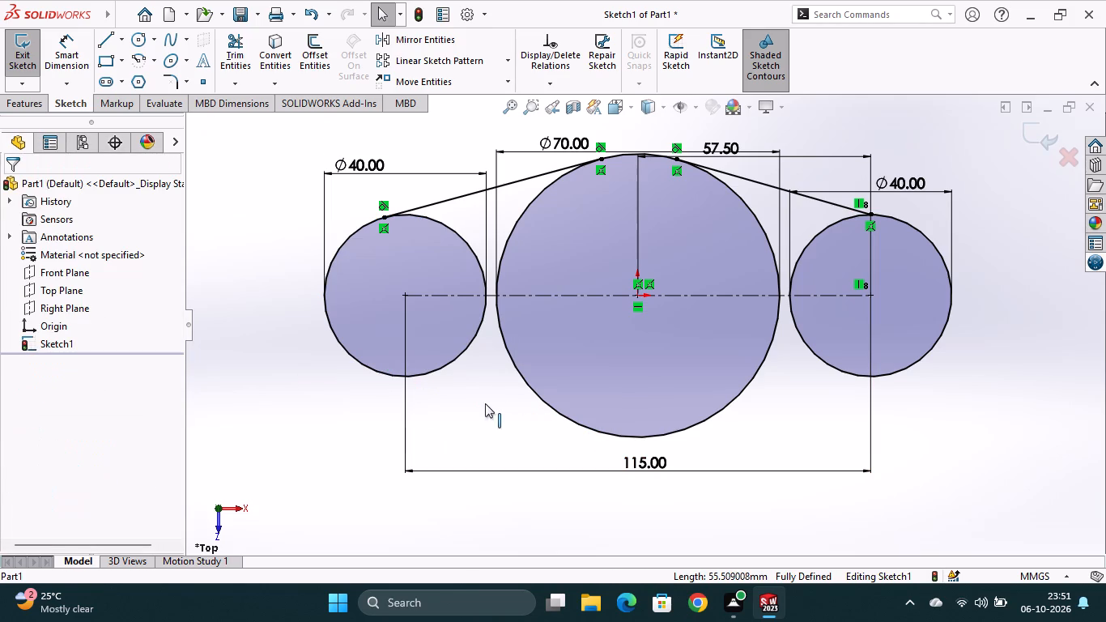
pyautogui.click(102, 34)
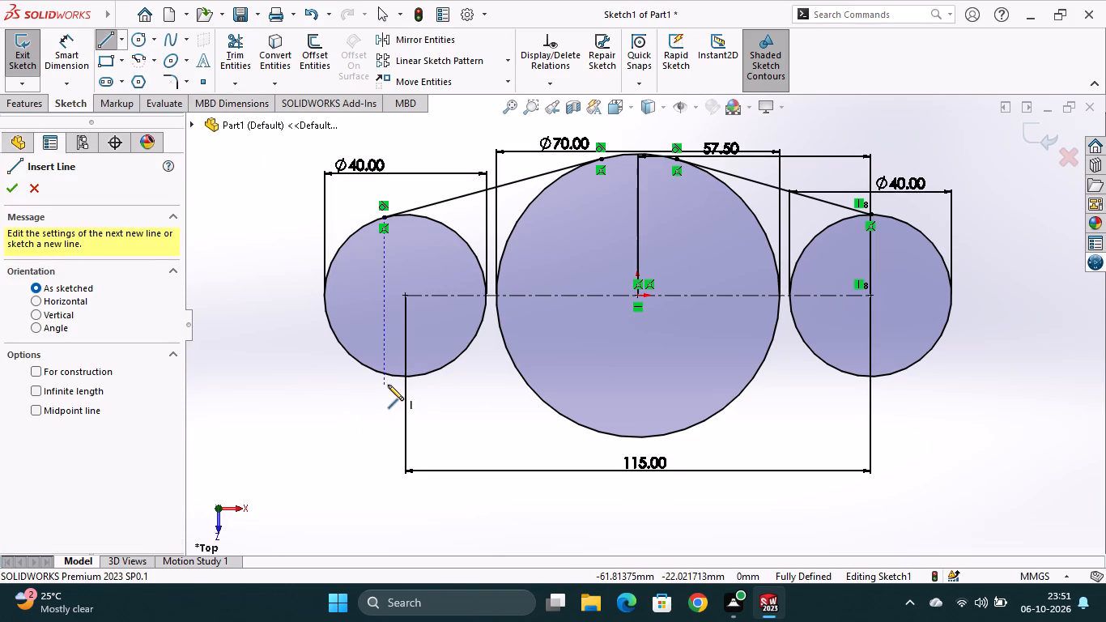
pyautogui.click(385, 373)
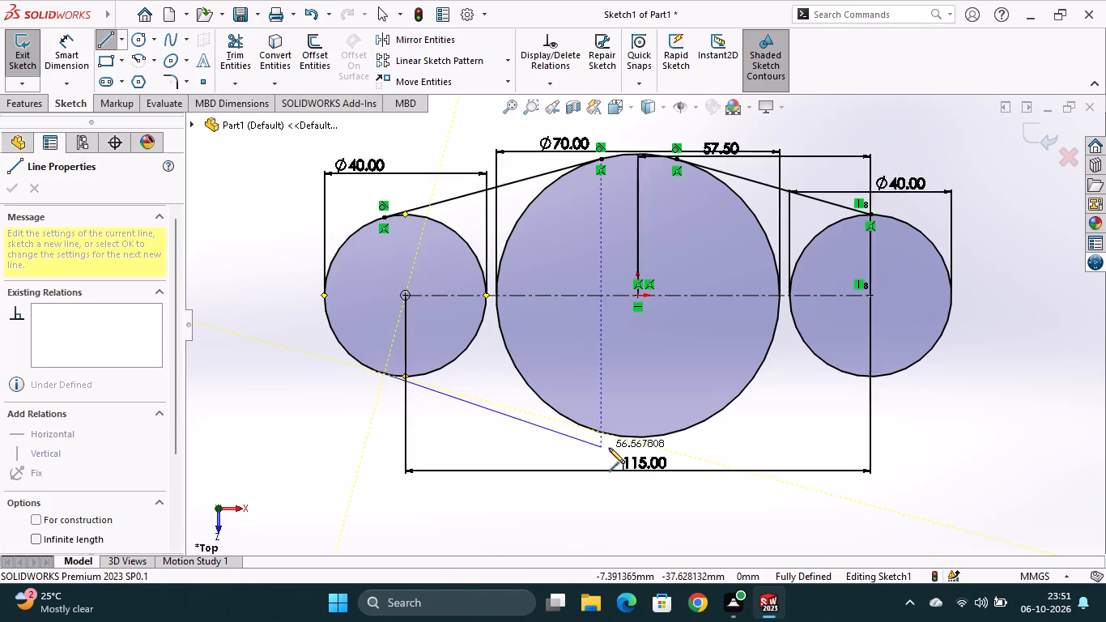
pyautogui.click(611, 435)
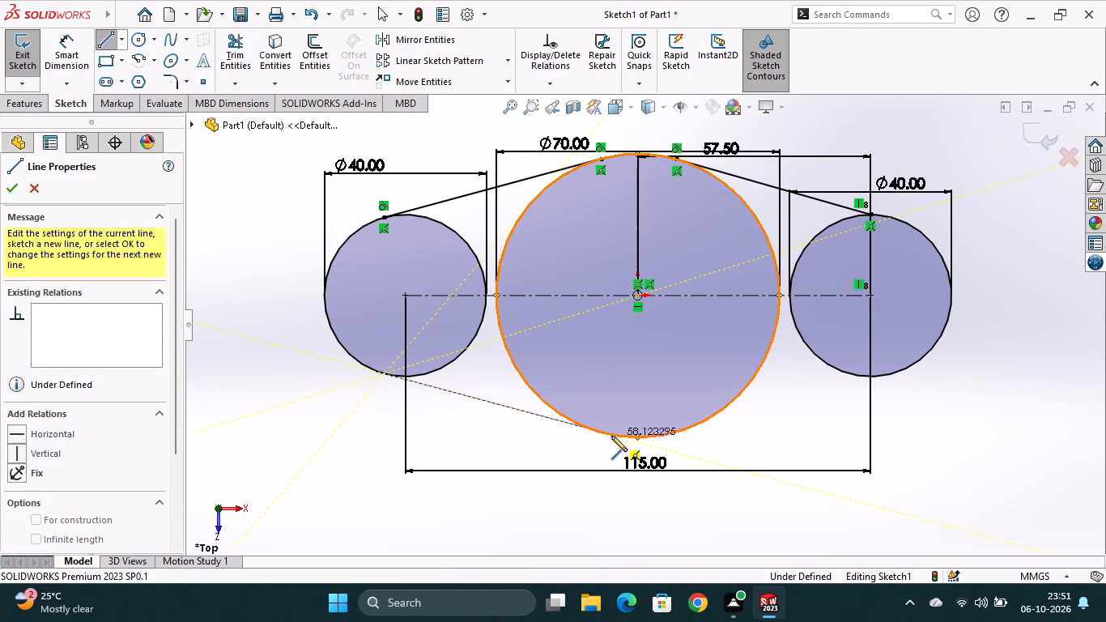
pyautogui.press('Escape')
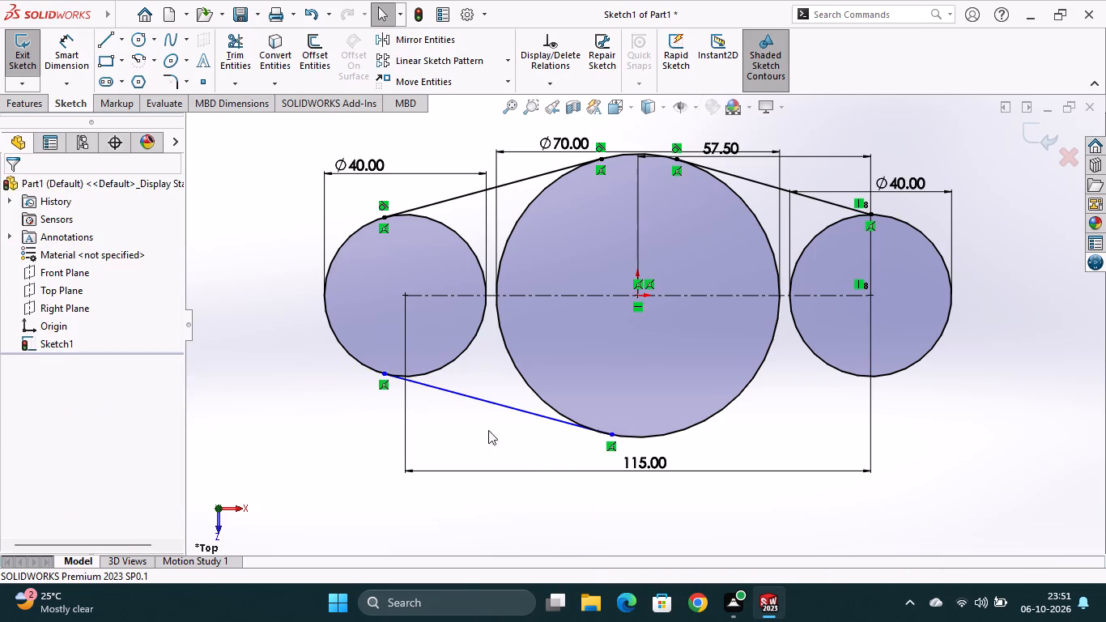
# Replace the lower left sloping line with a new line tangent to both the left circle and the central circle.
pyautogui.click(483, 399)
pyautogui.press('Delete')
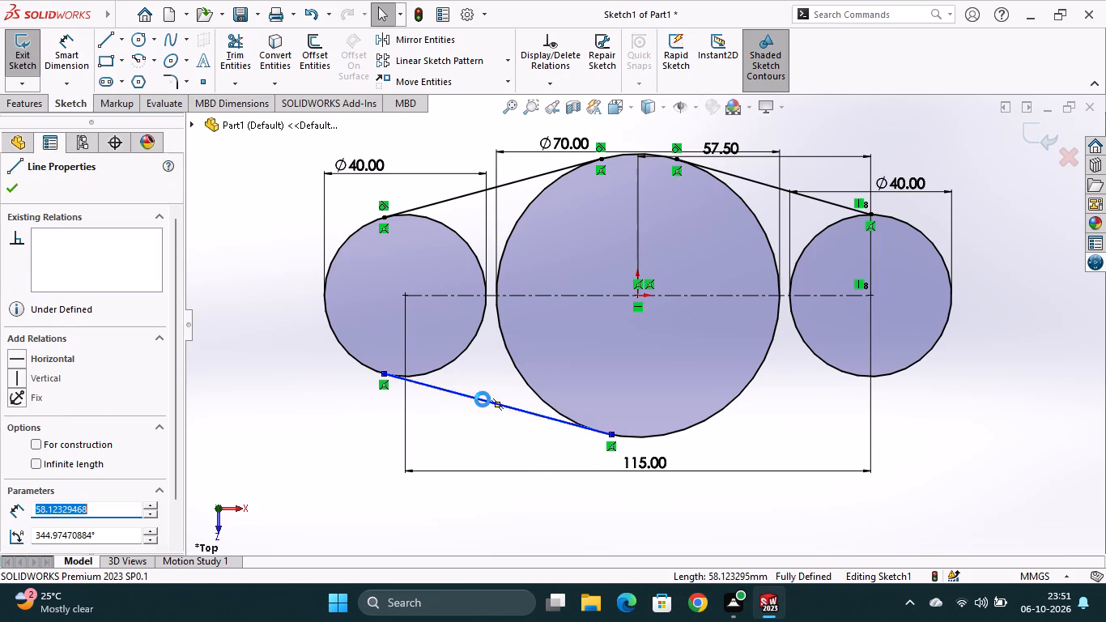
pyautogui.click(102, 40)
pyautogui.click(394, 377)
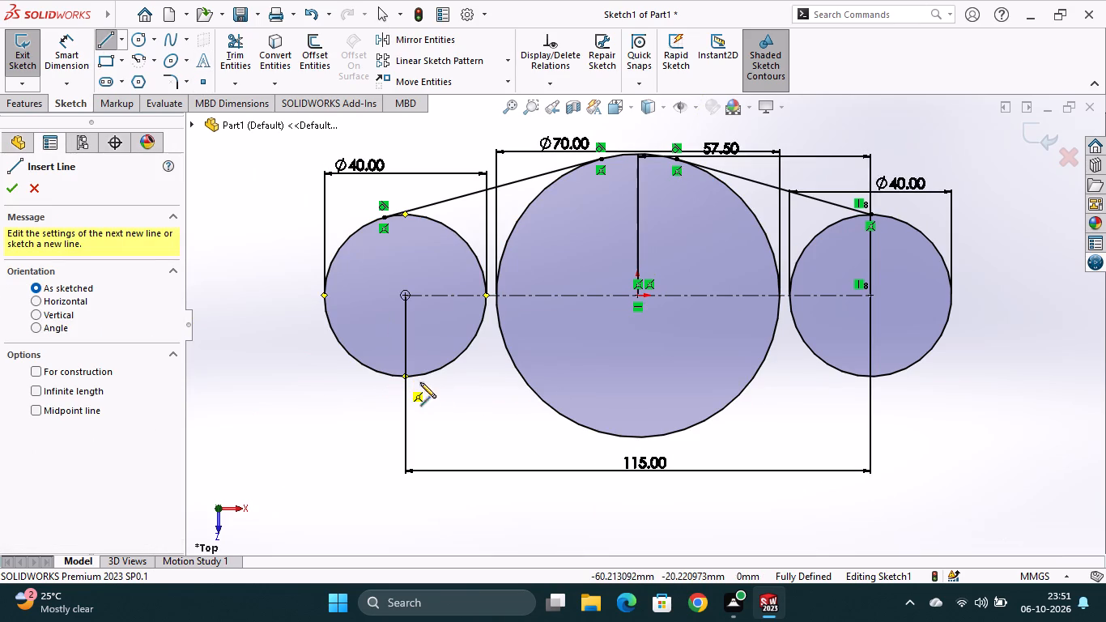
pyautogui.click(591, 431)
pyautogui.press('Escape')
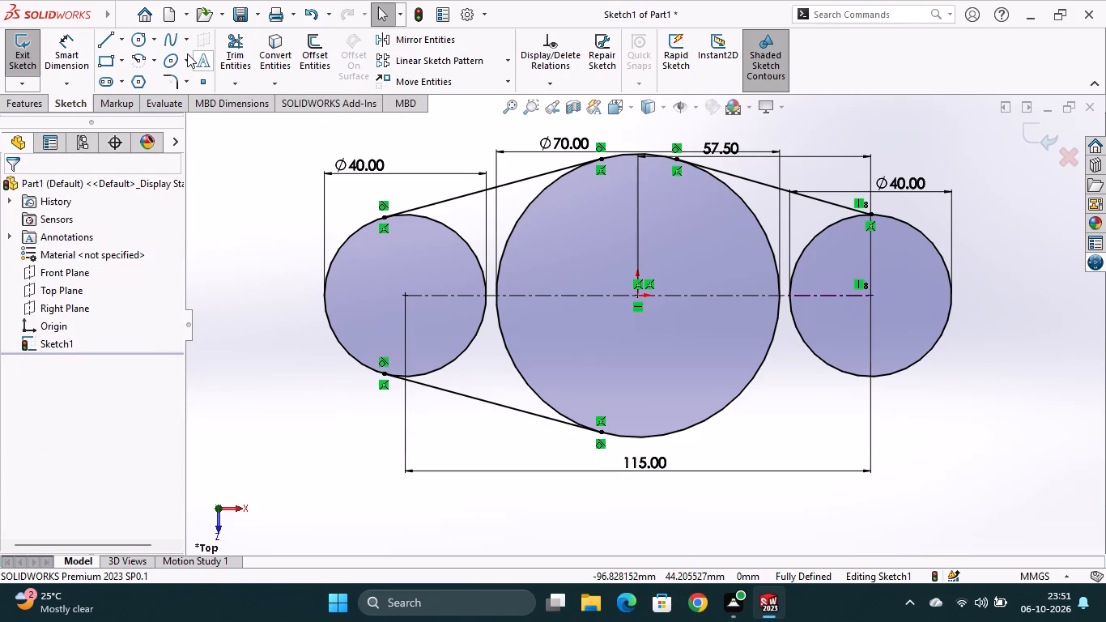
# Draw a line tangent to the central circle's lower right side, ending at the bottommost point of the right circle.
pyautogui.click(100, 43)
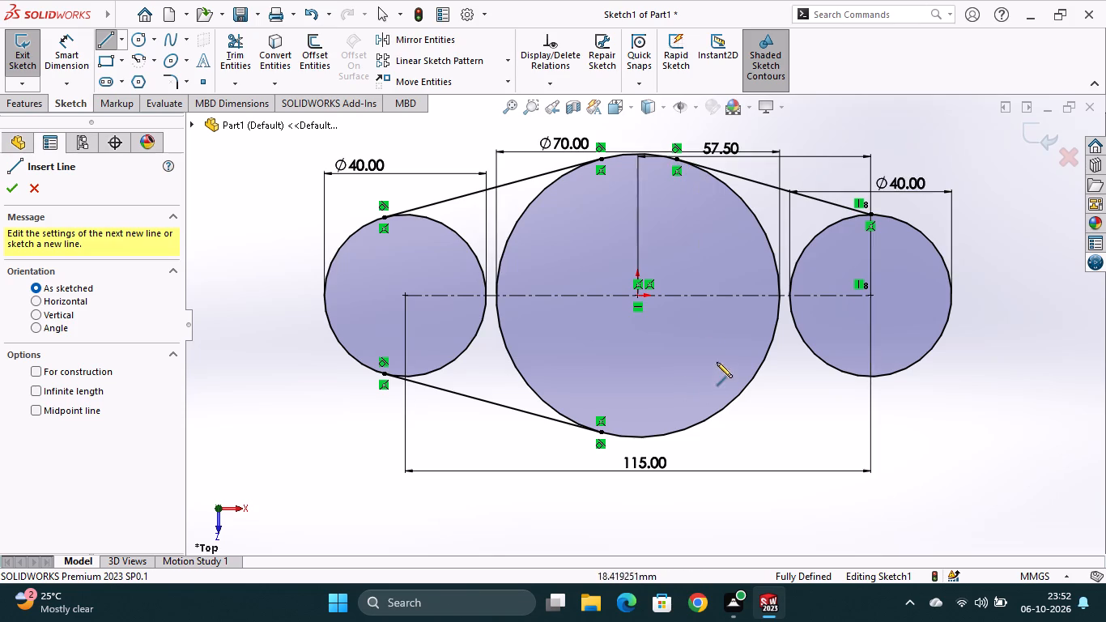
pyautogui.click(688, 428)
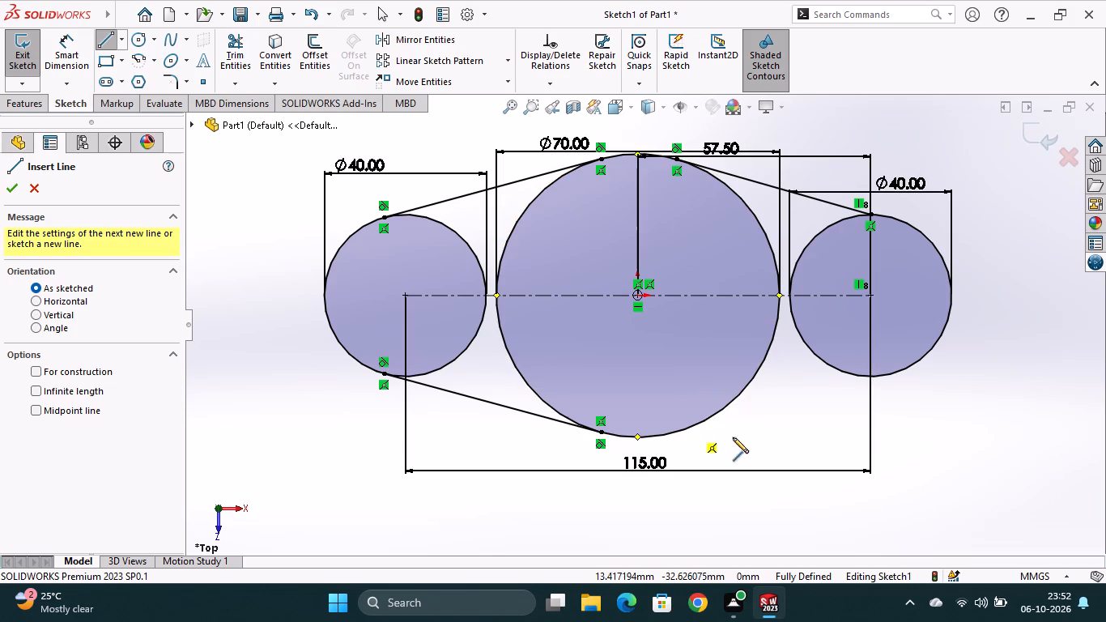
pyautogui.click(871, 378)
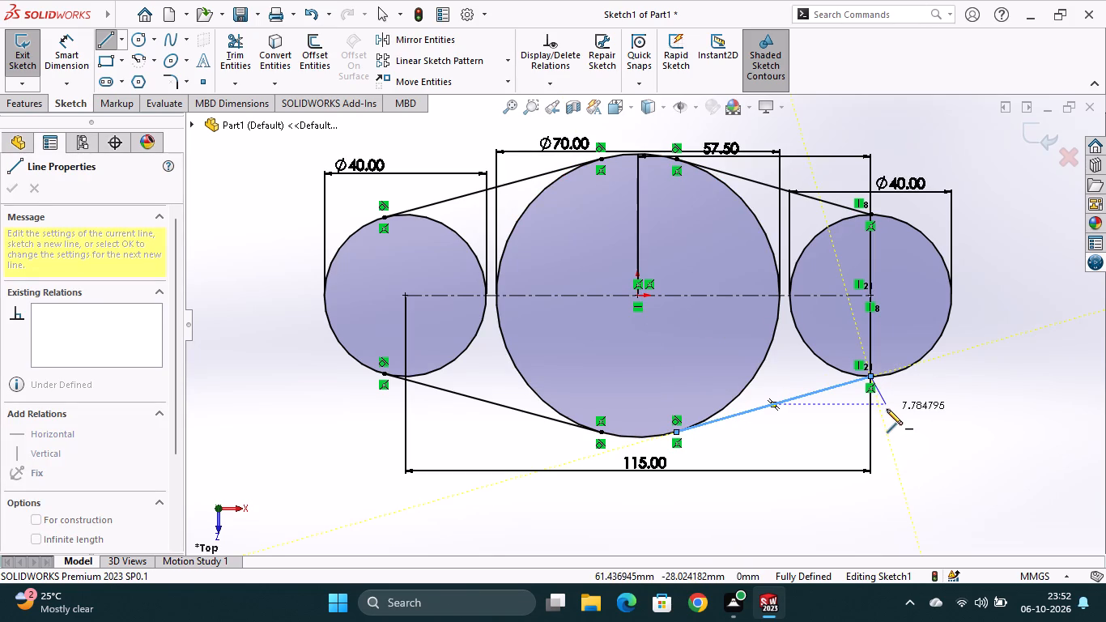
pyautogui.press('Escape')
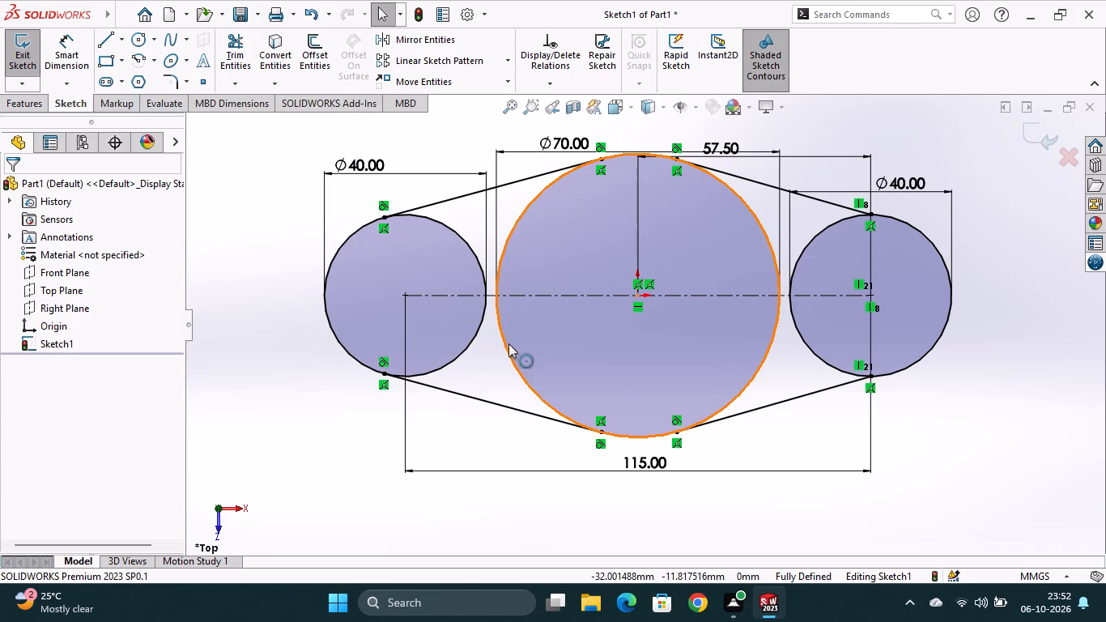
# Trim the inner arcs of the left, central and right circles, leaving one closed outer flange outline.
pyautogui.click(233, 56)
pyautogui.click(468, 244)
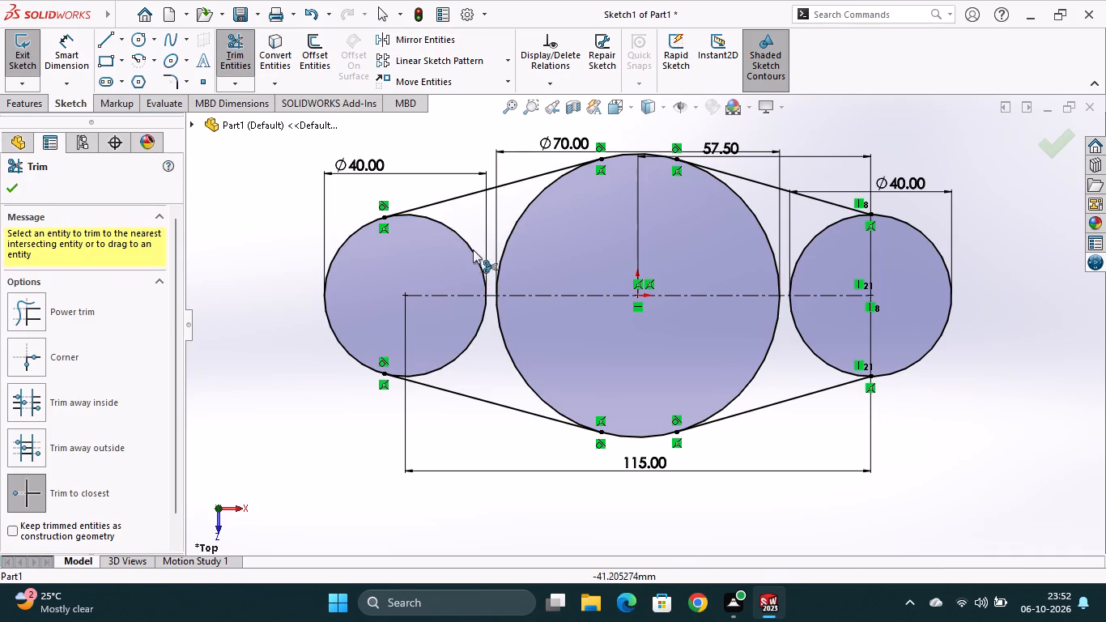
pyautogui.click(477, 332)
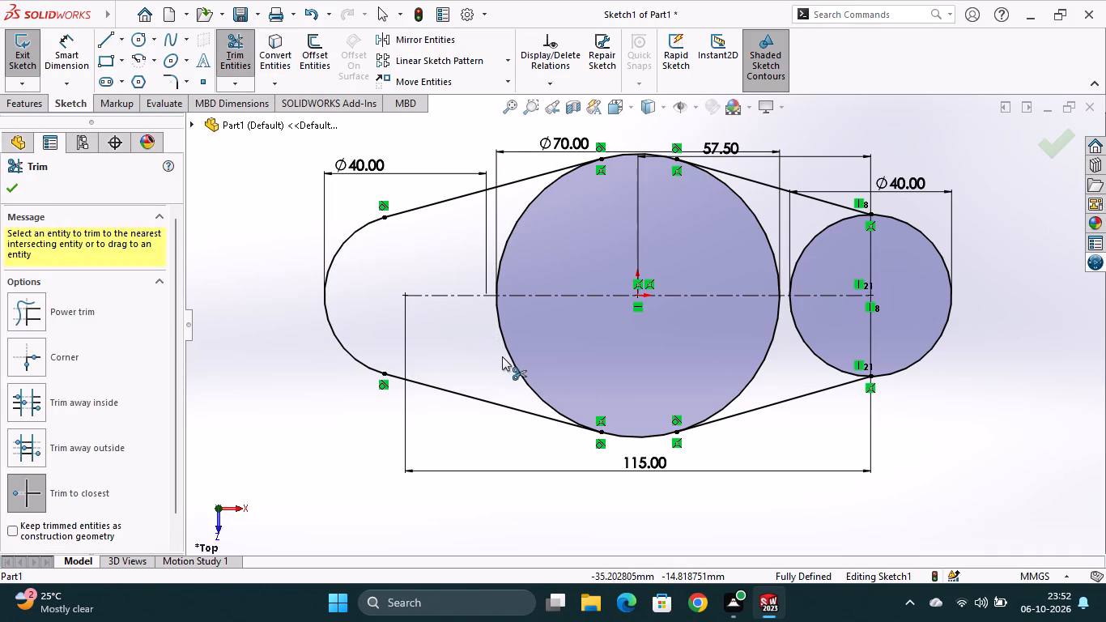
pyautogui.click(516, 363)
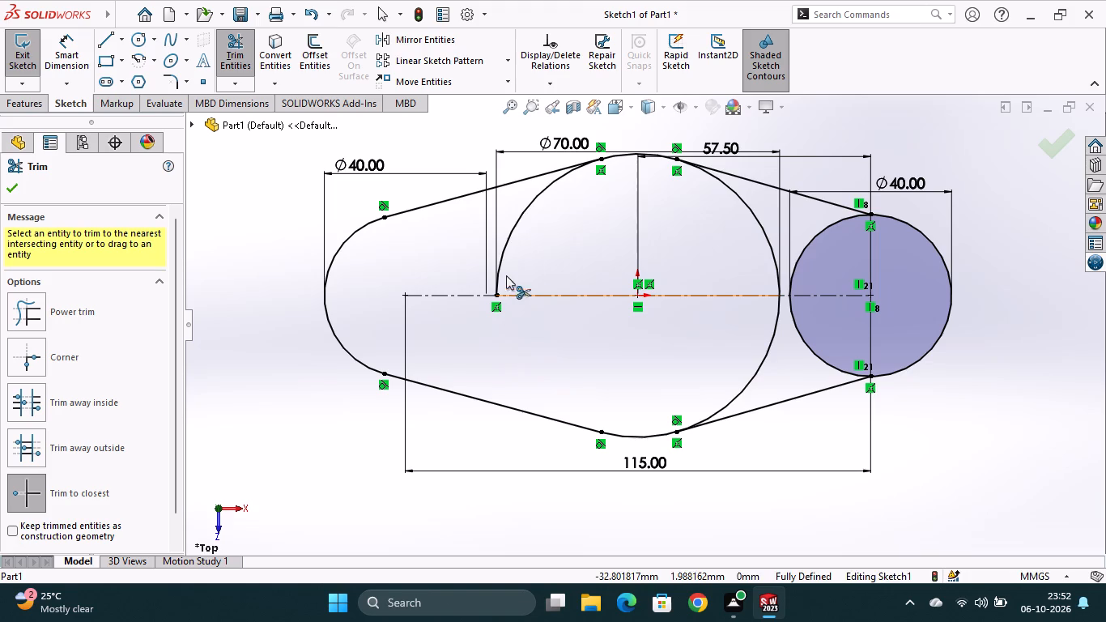
pyautogui.click(513, 228)
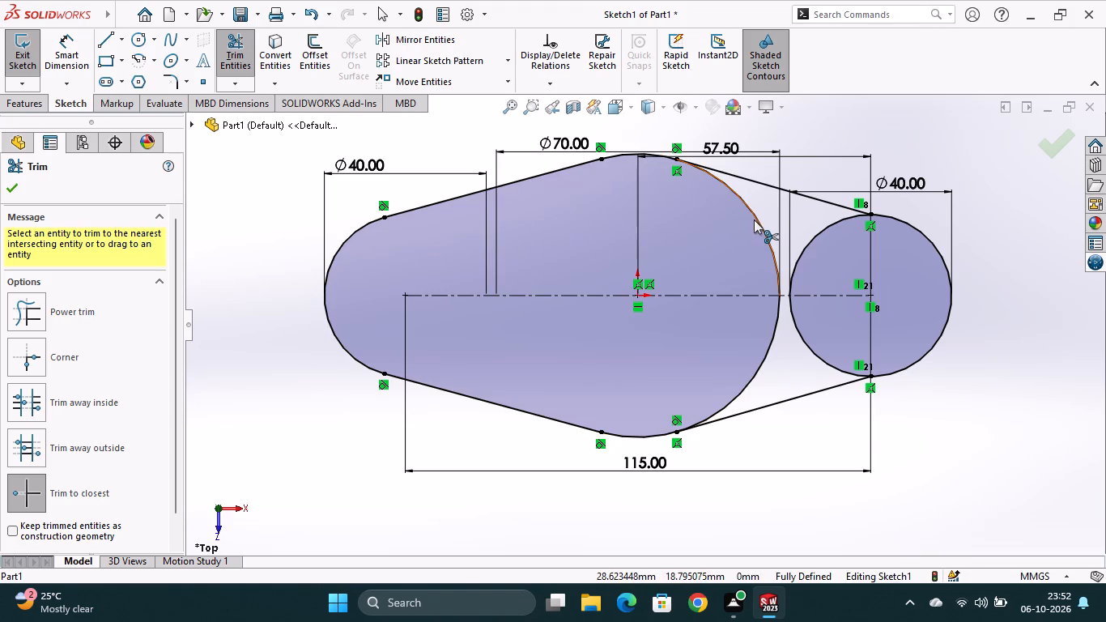
pyautogui.click(769, 244)
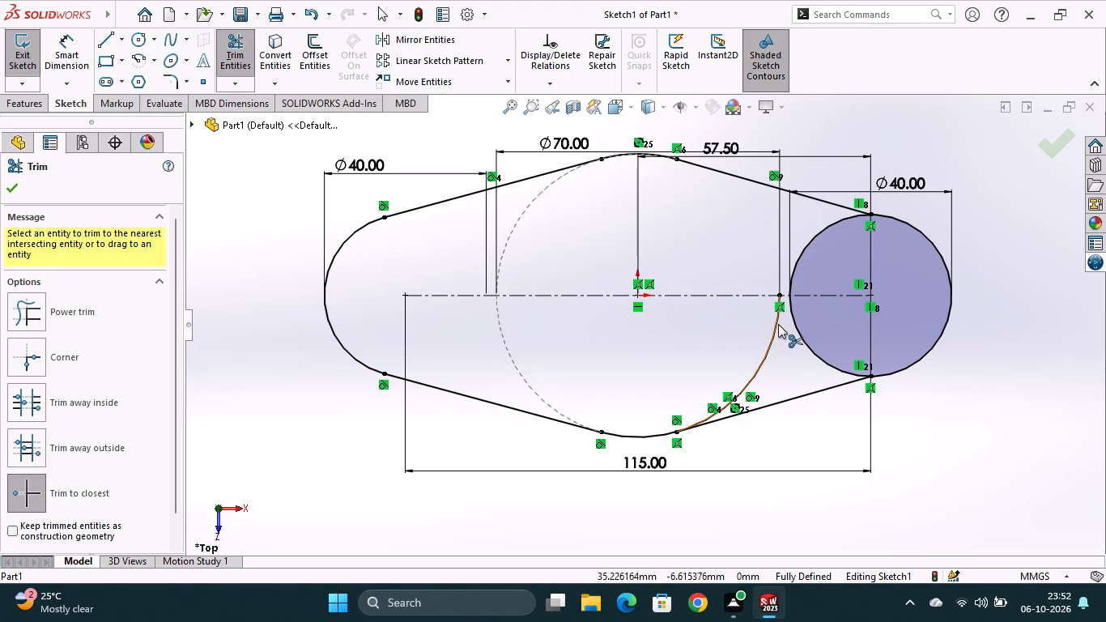
pyautogui.click(771, 339)
pyautogui.click(801, 337)
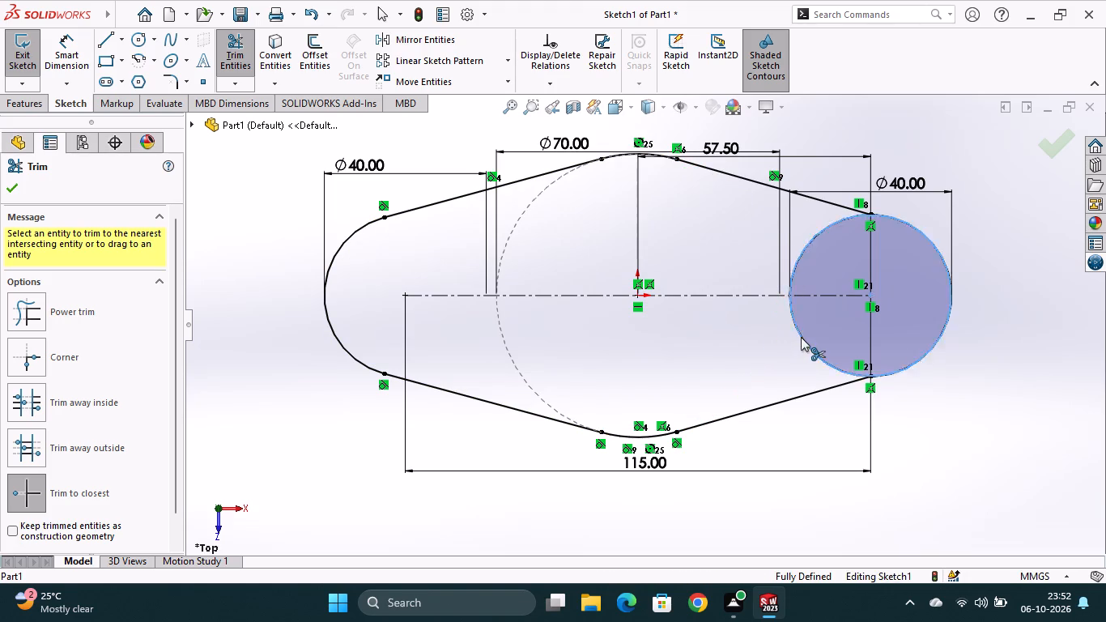
pyautogui.click(798, 253)
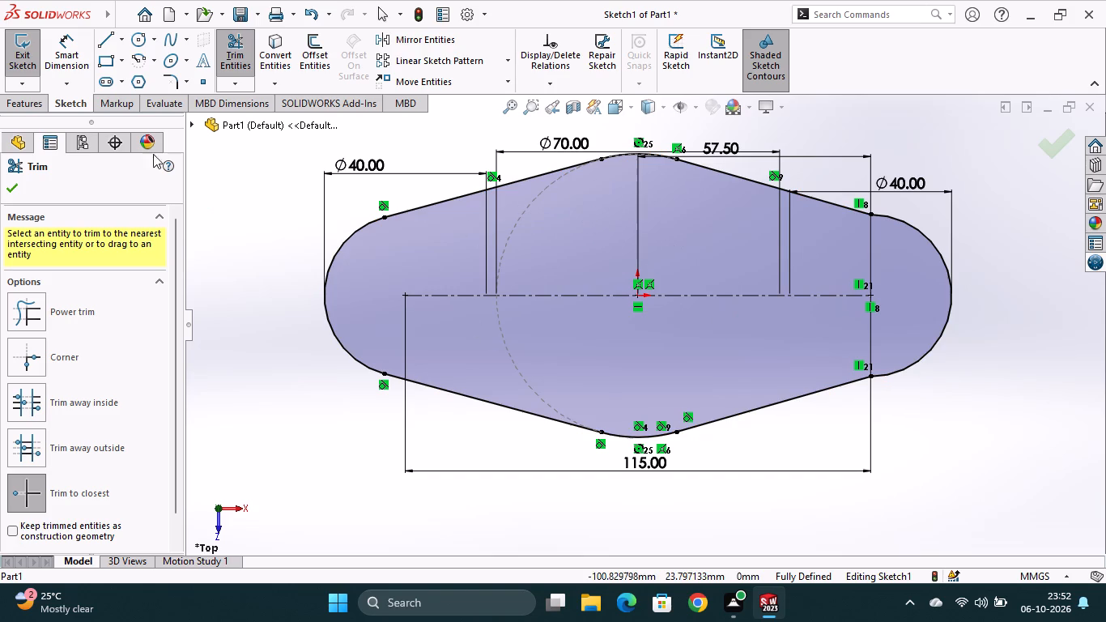
# Extrude the flange outline 10 mm with the Mid Plane end condition.
pyautogui.click(20, 108)
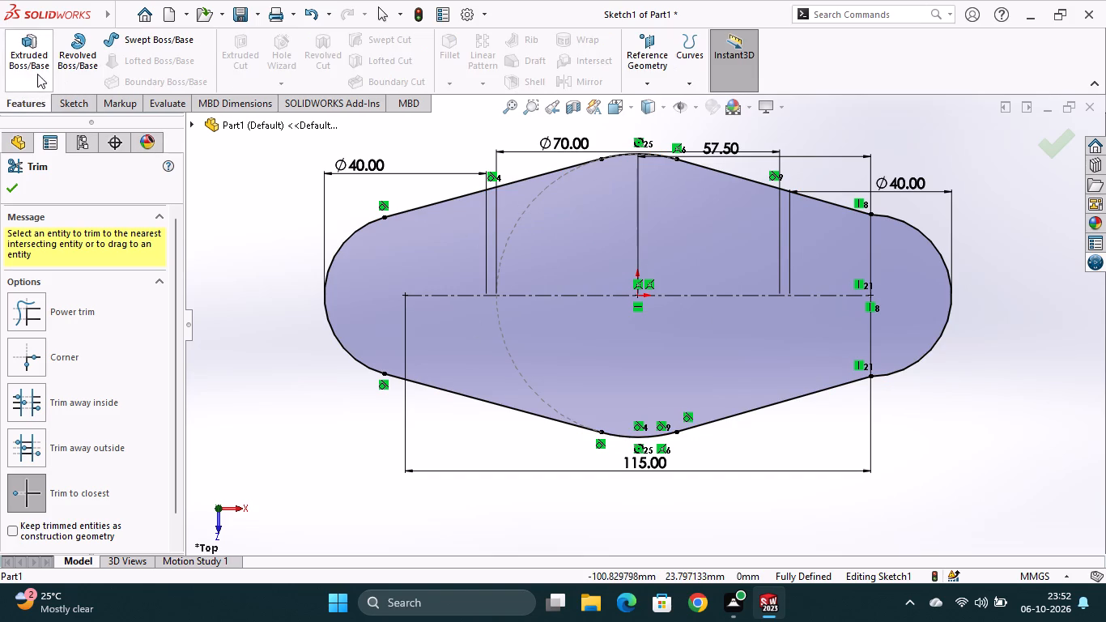
pyautogui.click(37, 60)
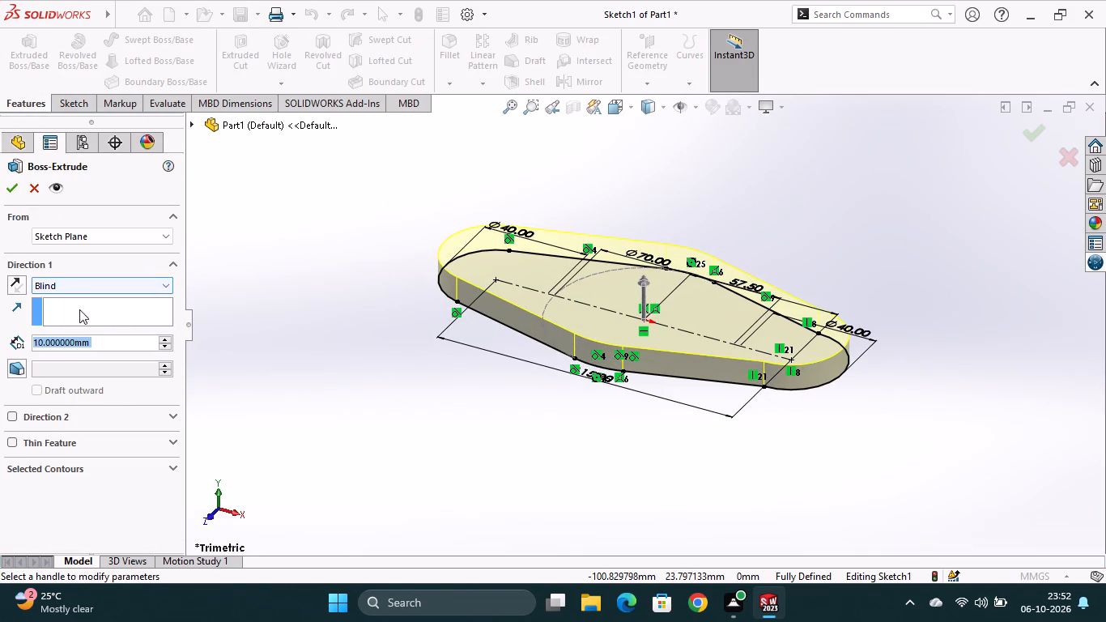
pyautogui.click(84, 288)
pyautogui.click(96, 351)
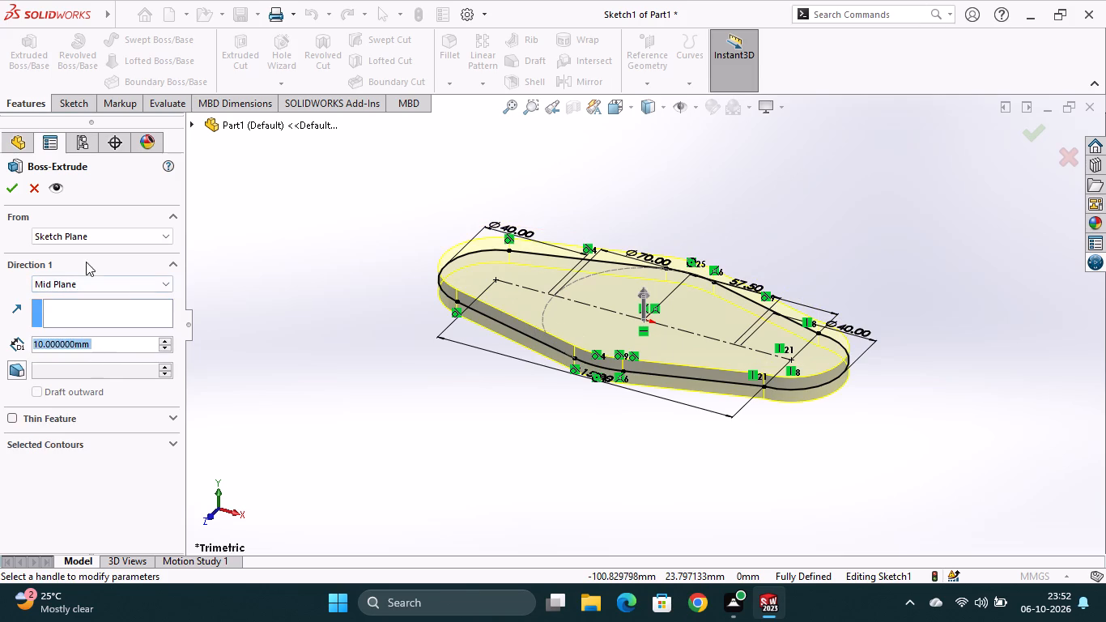
pyautogui.click(15, 187)
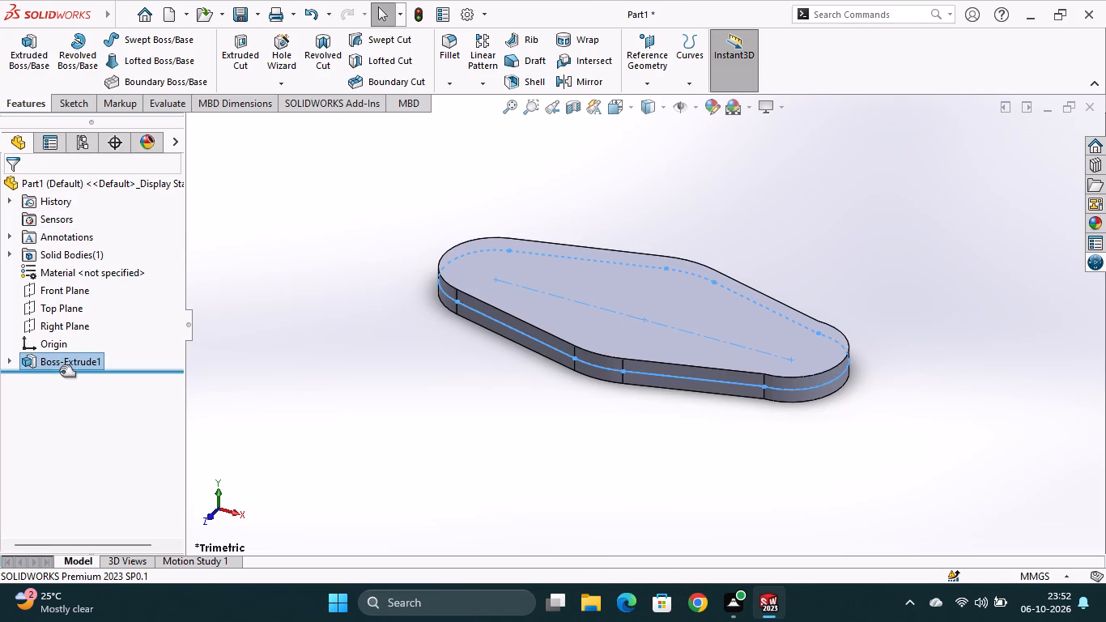
# Reopen the flange extrusion's sketch for editing.
pyautogui.click(70, 365)
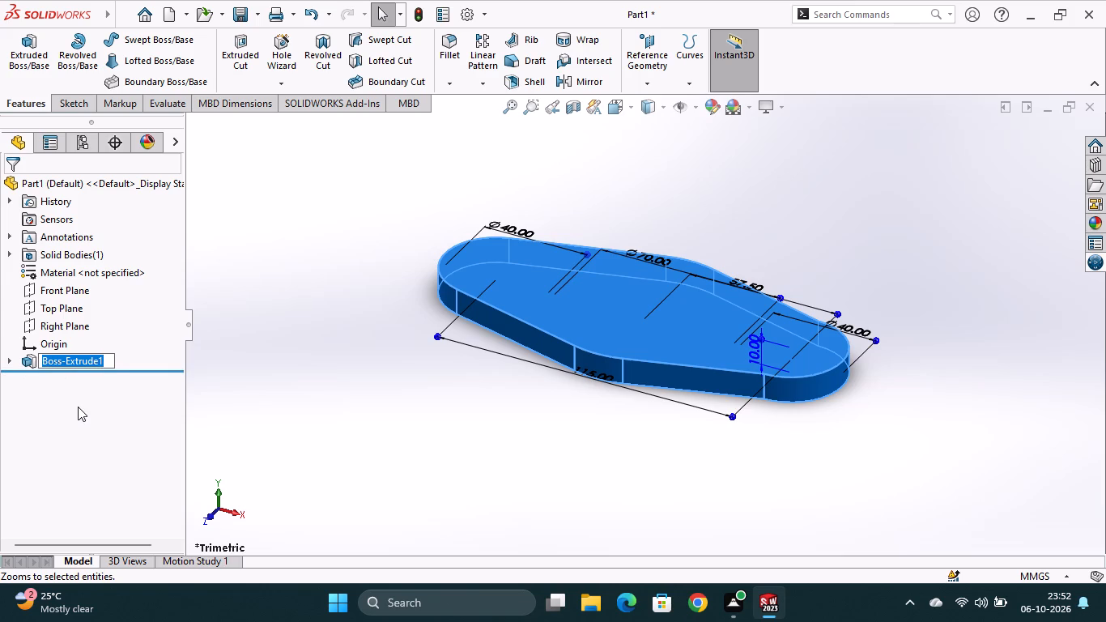
pyautogui.press('Escape')
pyautogui.click(84, 359)
pyautogui.click(100, 407)
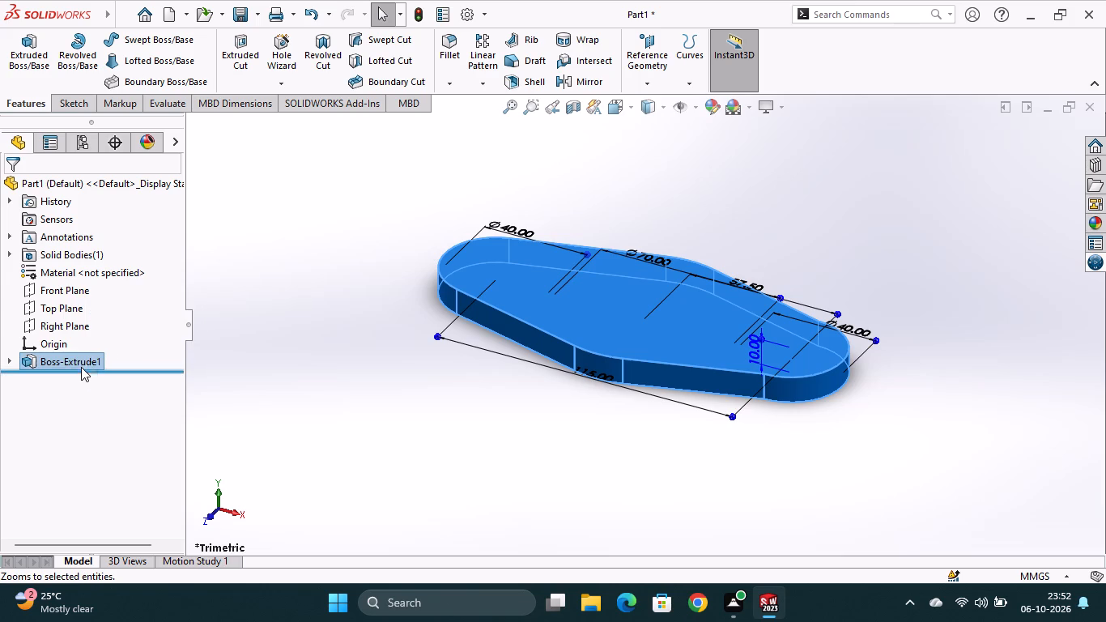
pyautogui.click(81, 361)
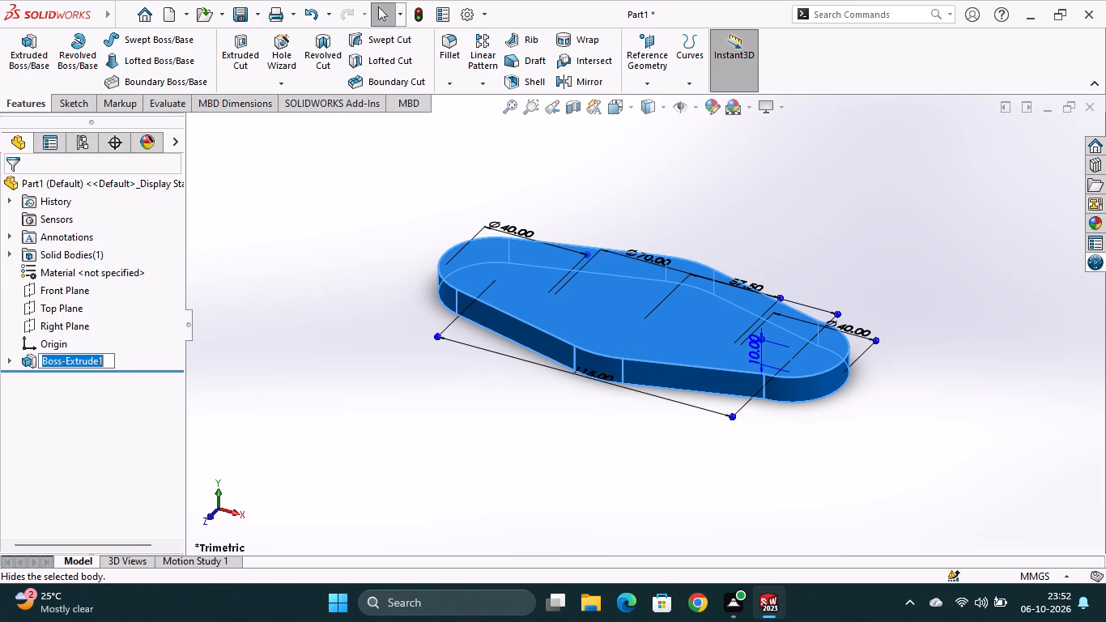
pyautogui.press('Escape')
pyautogui.rightClick(83, 363)
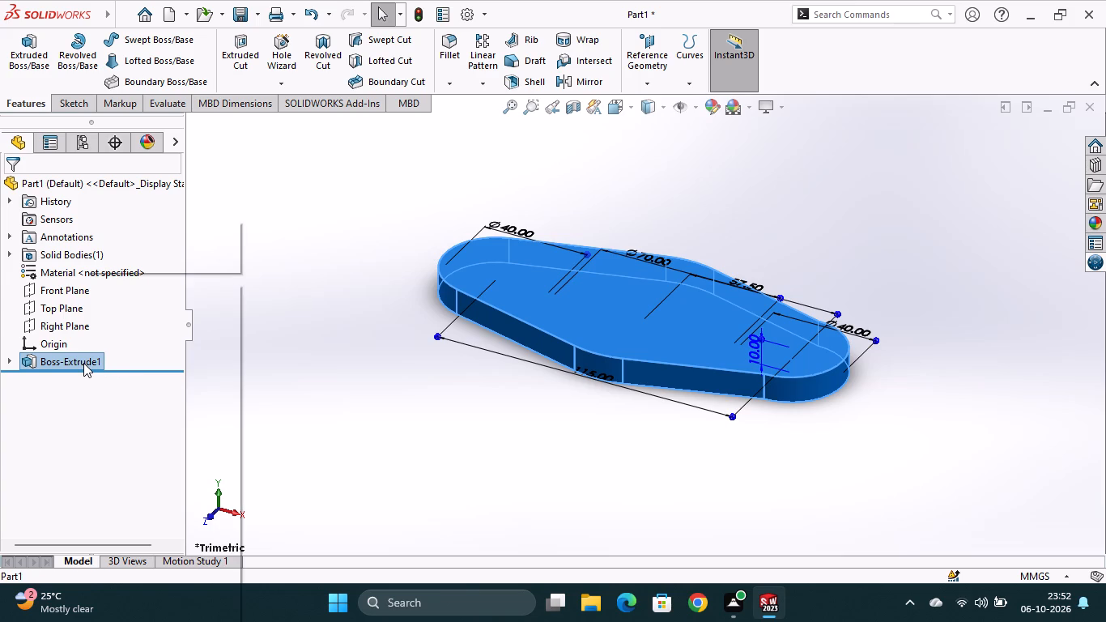
pyautogui.click(128, 236)
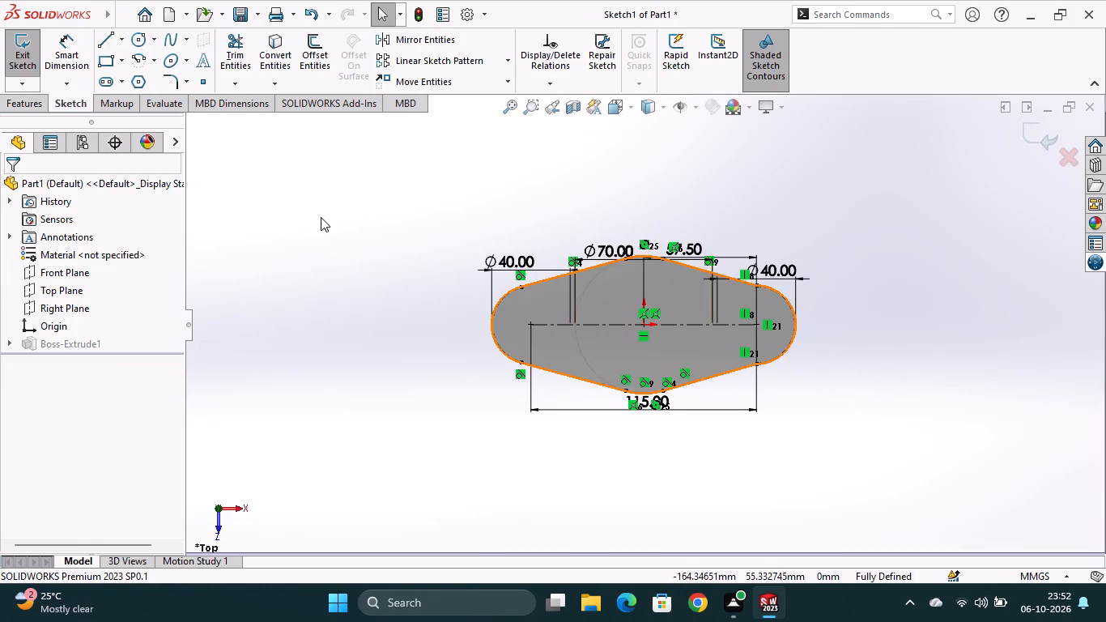
# Sketch a circle about 29 mm in diameter concentric with the left rounded end and one about 26 mm concentric with the right.
pyautogui.click(138, 38)
pyautogui.click(530, 324)
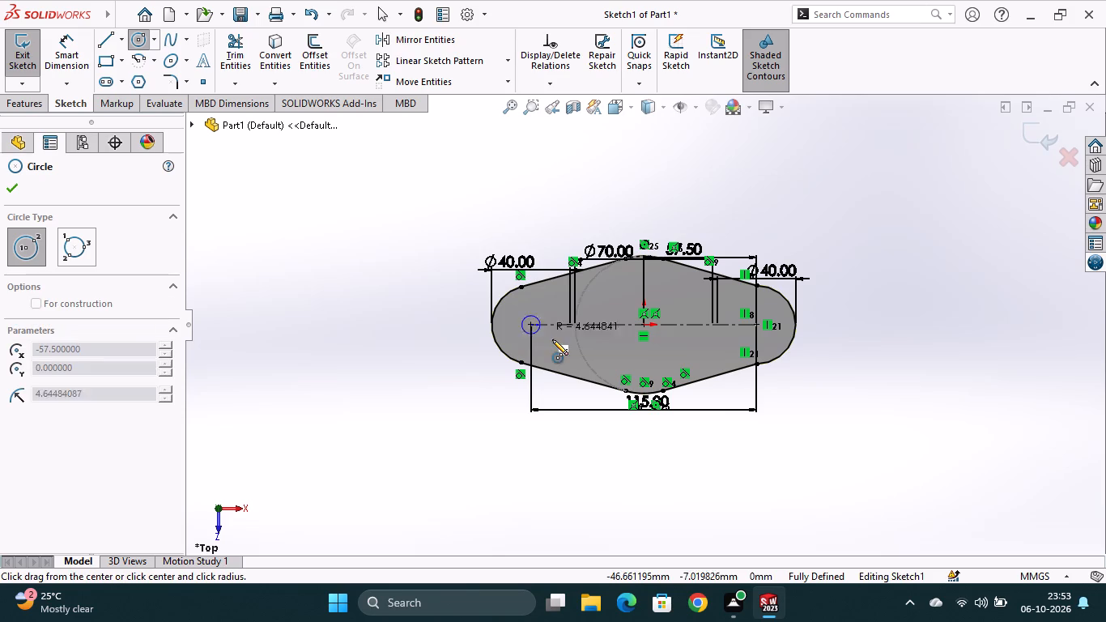
pyautogui.click(553, 343)
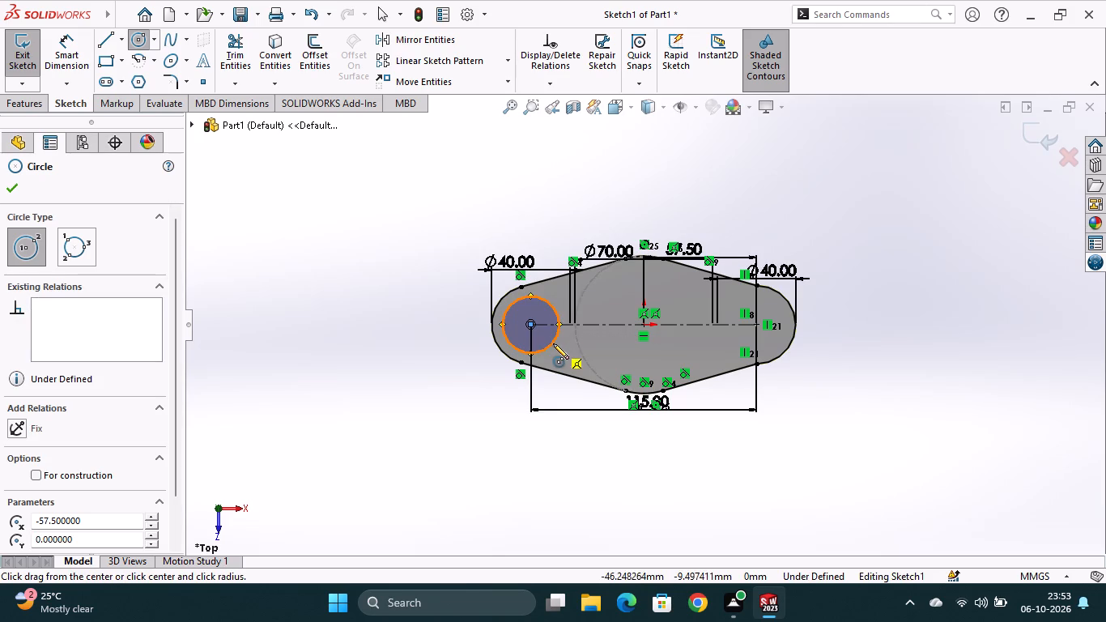
pyautogui.click(758, 324)
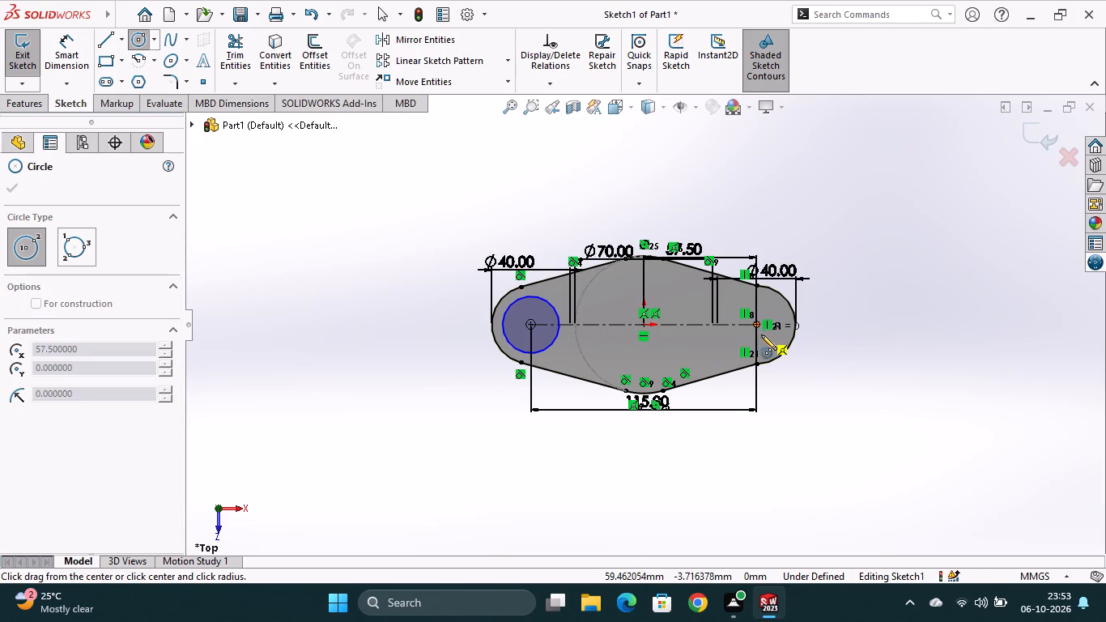
pyautogui.click(766, 348)
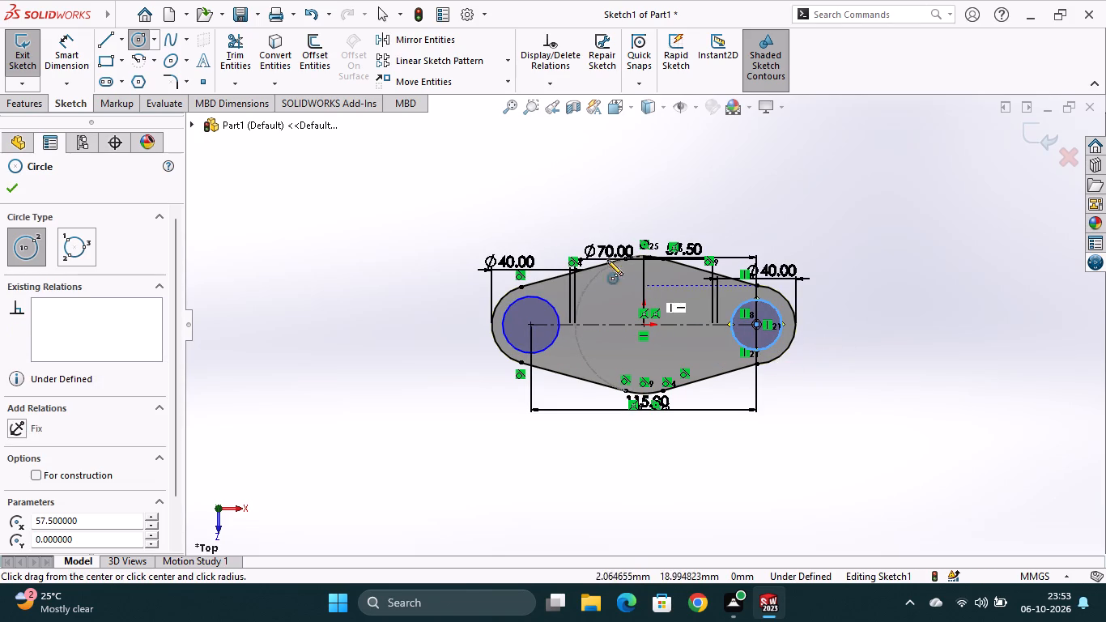
pyautogui.press('Escape')
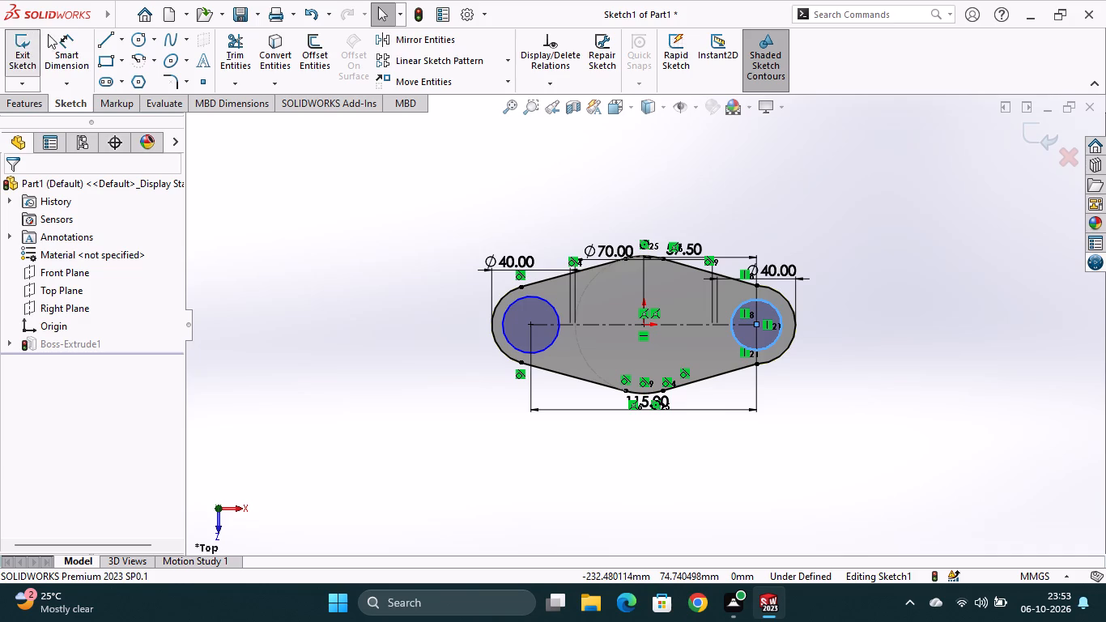
# Dimension the left end circle's diameter to 25 mm.
pyautogui.click(68, 52)
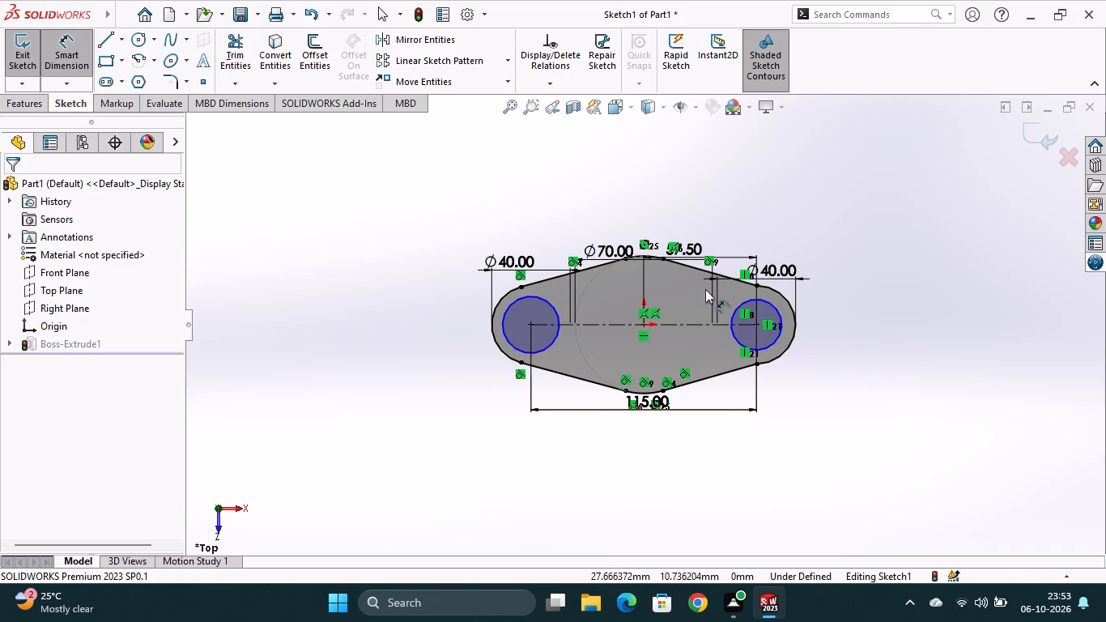
pyautogui.click(547, 300)
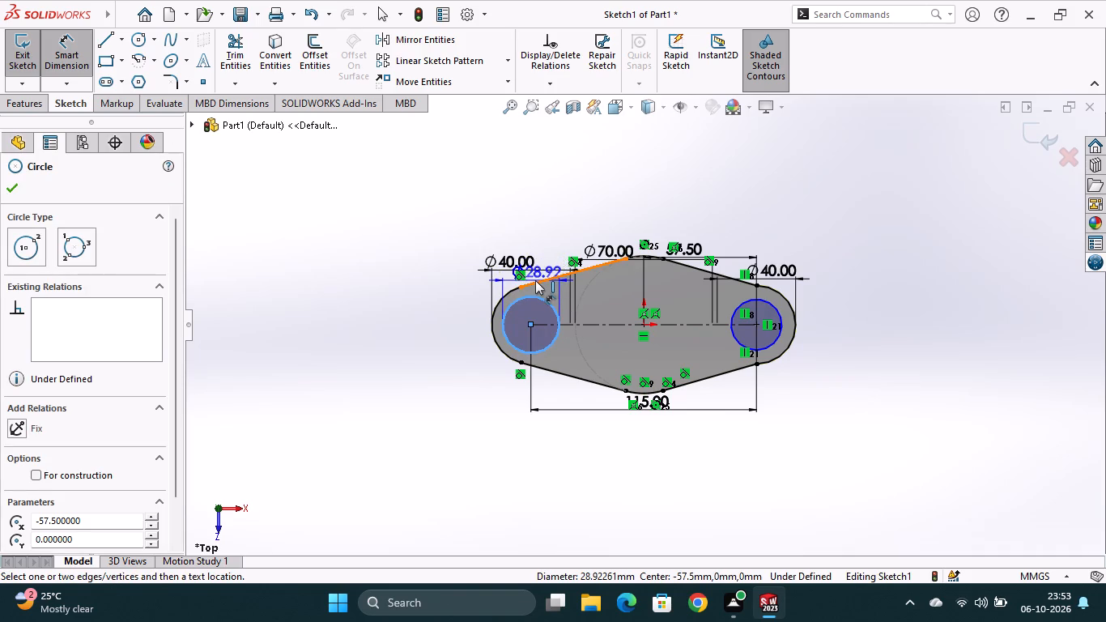
pyautogui.click(551, 298)
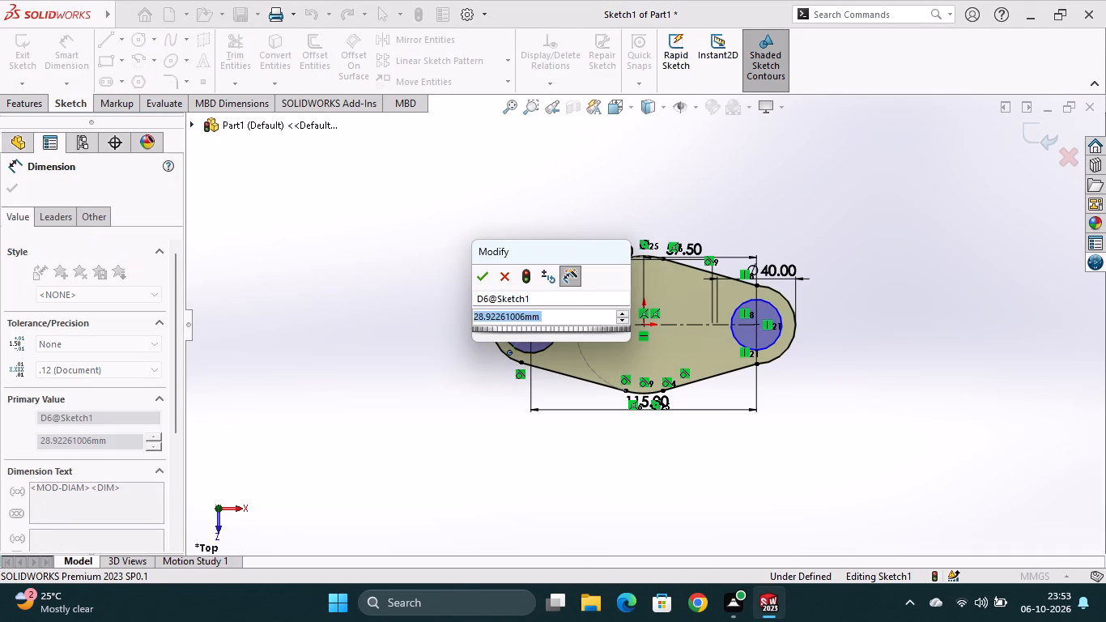
pyautogui.write('25')
pyautogui.press('Return')
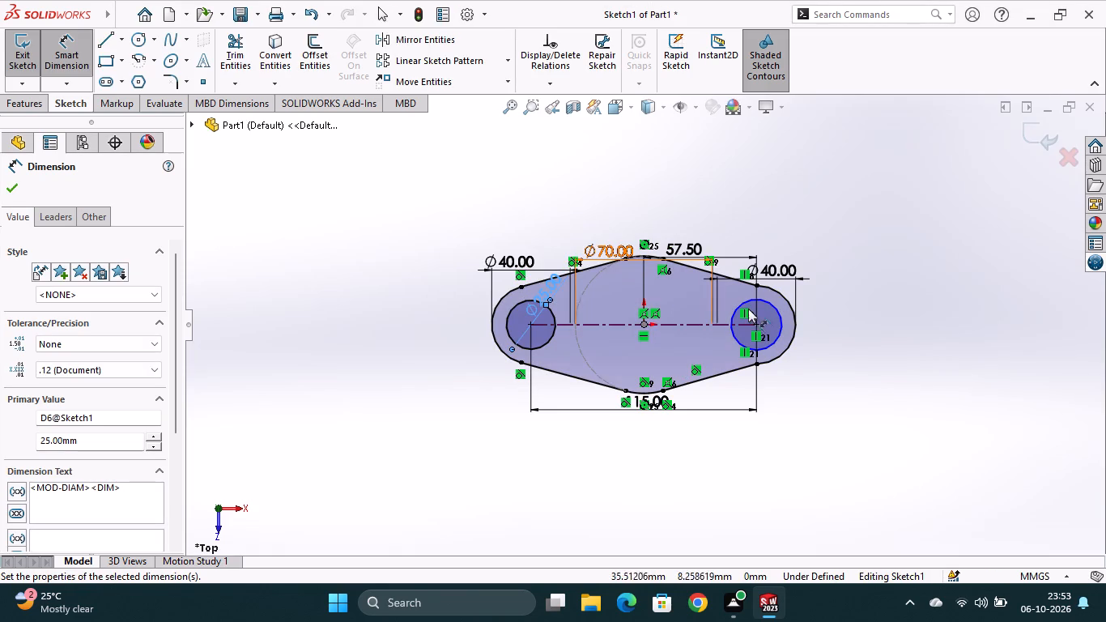
# Dimension the right end circle's diameter to 25 mm.
pyautogui.click(768, 302)
pyautogui.click(730, 301)
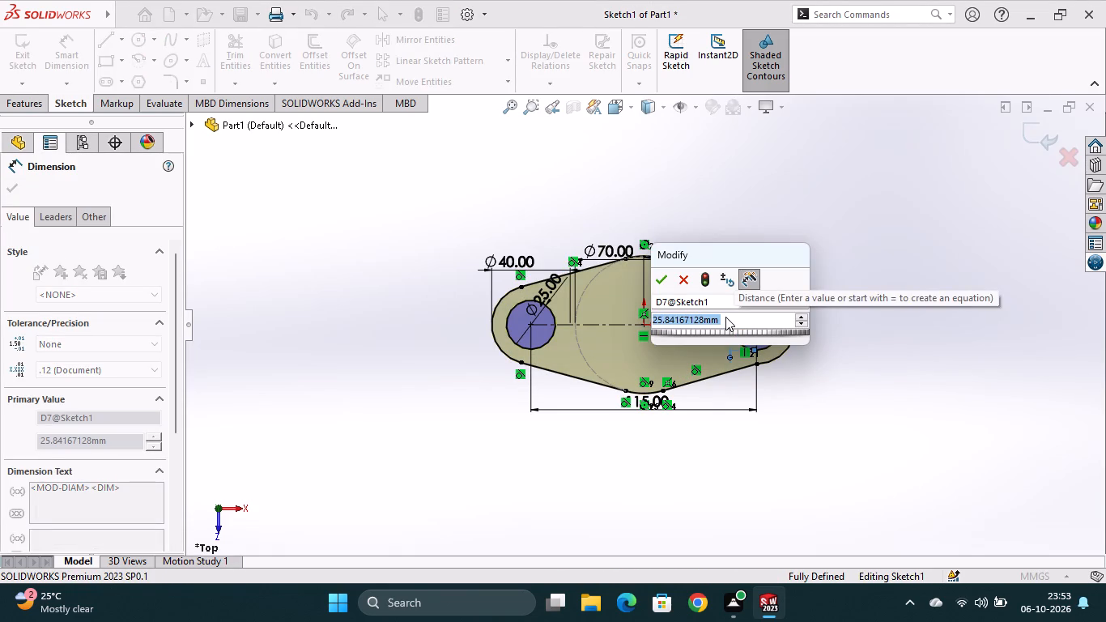
pyautogui.write('25')
pyautogui.press('Return')
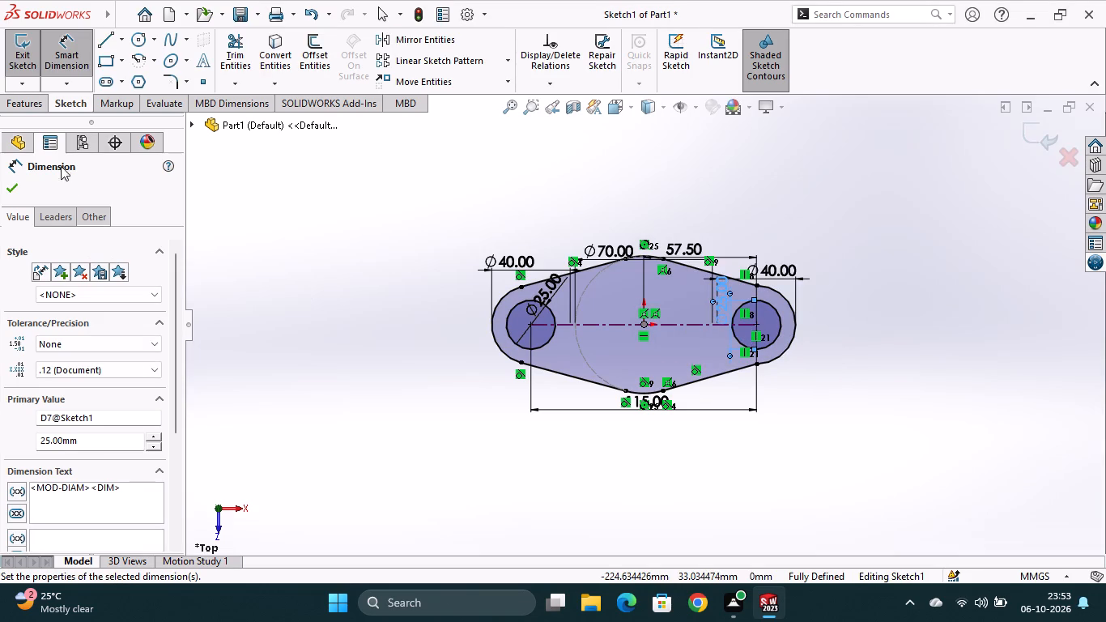
# Undo the last change to the right end circle's diameter.
pyautogui.click(38, 101)
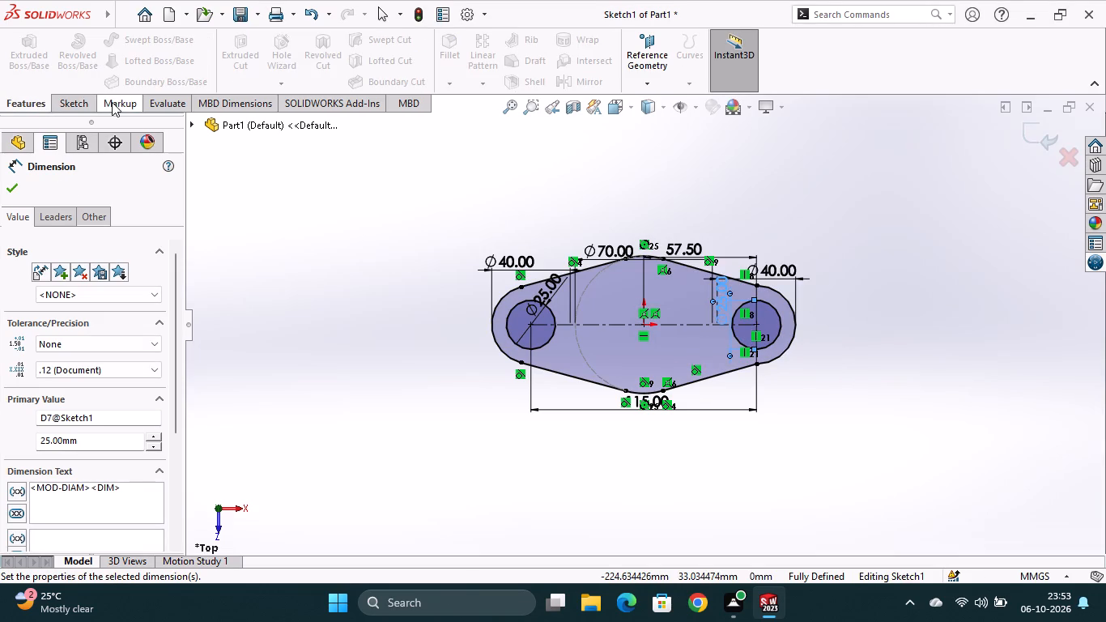
pyautogui.click(58, 104)
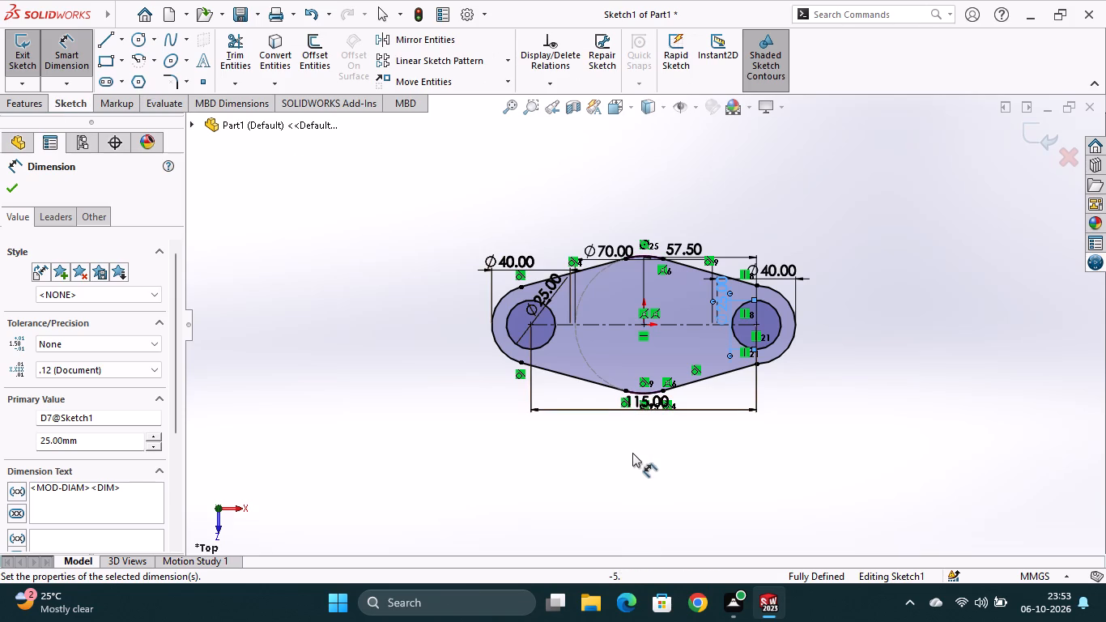
pyautogui.moveTo(633, 454); pyautogui.dragTo(636, 415, button='middle')
pyautogui.scroll(-1, 633, 454)
pyautogui.scroll(1, 678, 458)
pyautogui.moveTo(709, 462); pyautogui.dragTo(742, 308, button='middle')
pyautogui.scroll(-1, 710, 462)
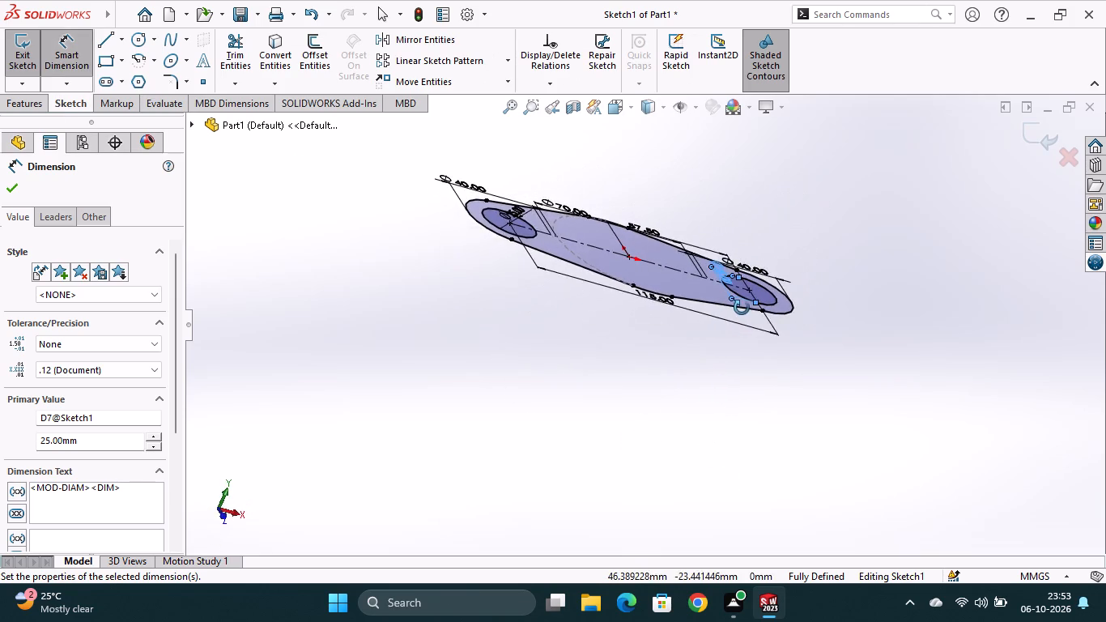
pyautogui.moveTo(742, 308); pyautogui.dragTo(697, 392, button='middle')
pyautogui.hotkey('ctrl', 'z')
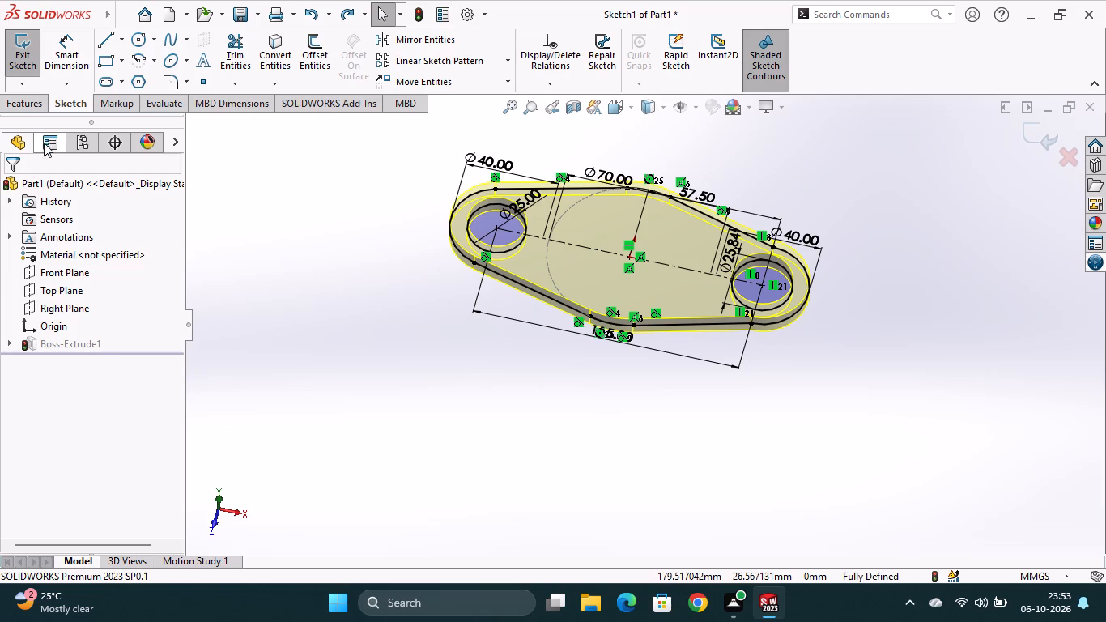
# Exit the sketch to rebuild the flange with through holes in both rounded ends.
pyautogui.scroll(2, 657, 342)
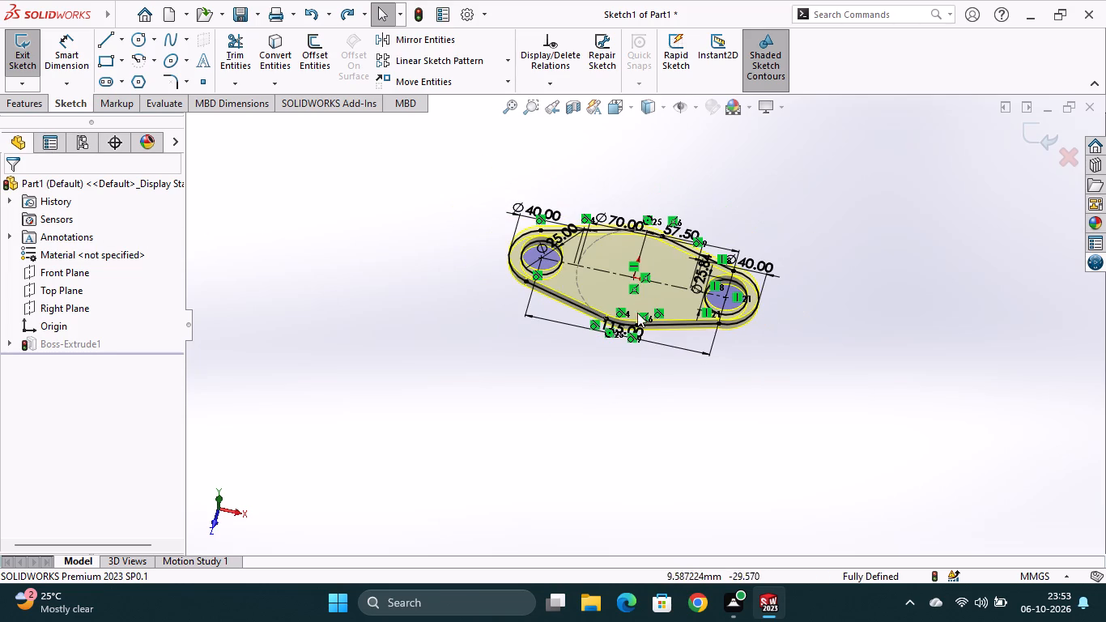
pyautogui.scroll(1, 637, 286)
pyautogui.scroll(-6, 637, 286)
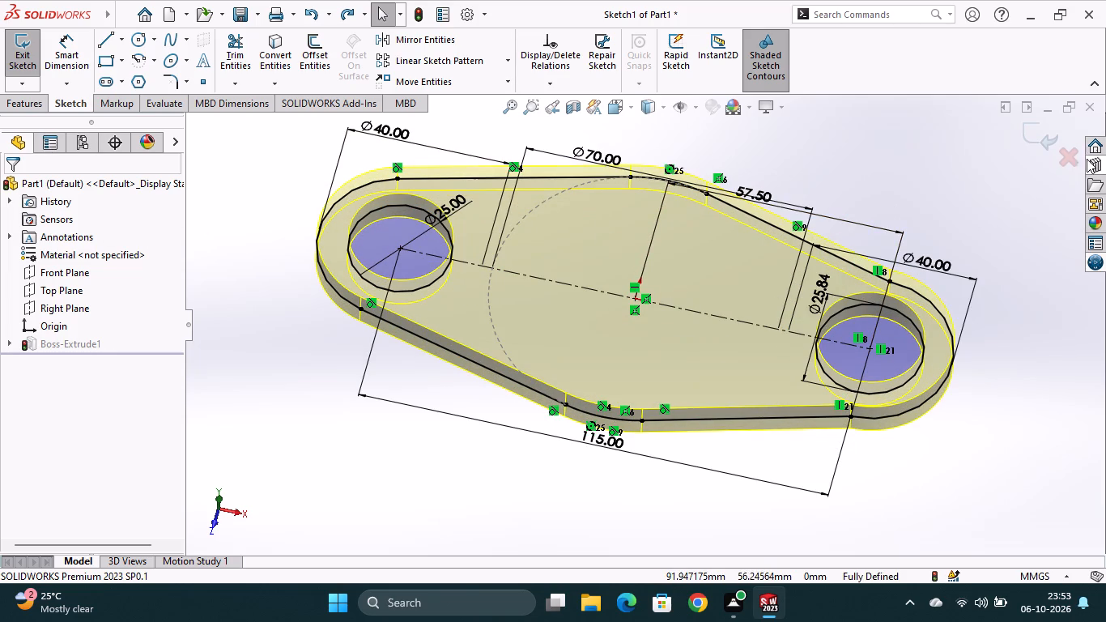
pyautogui.click(1032, 135)
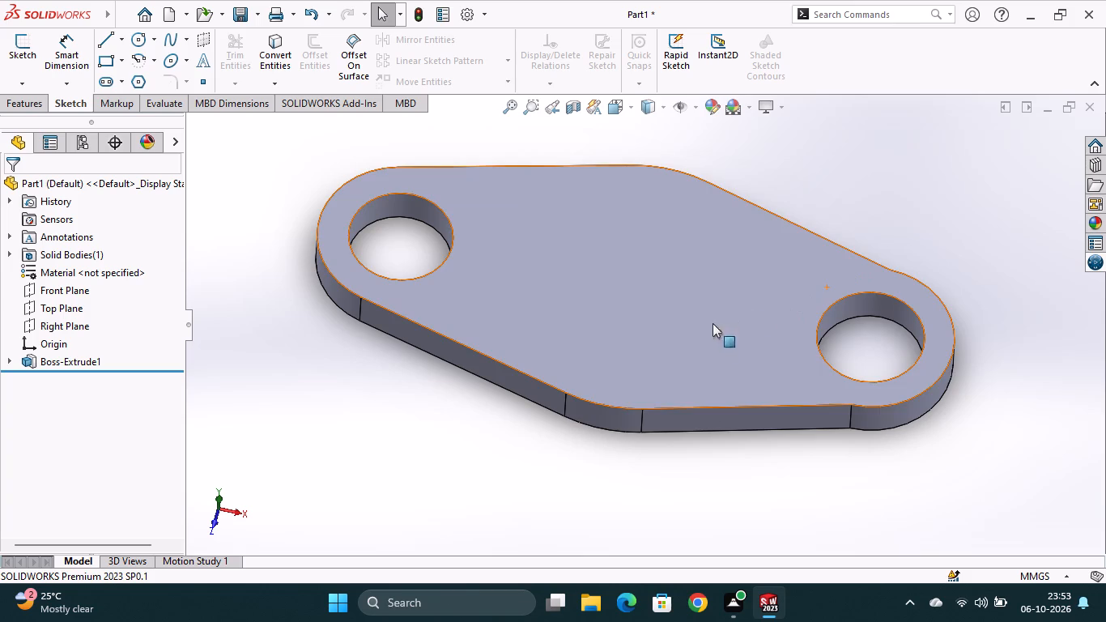
# On the flange's top face, start a sketch with a horizontal centerline about 190 mm long through the origin.
pyautogui.click(627, 109)
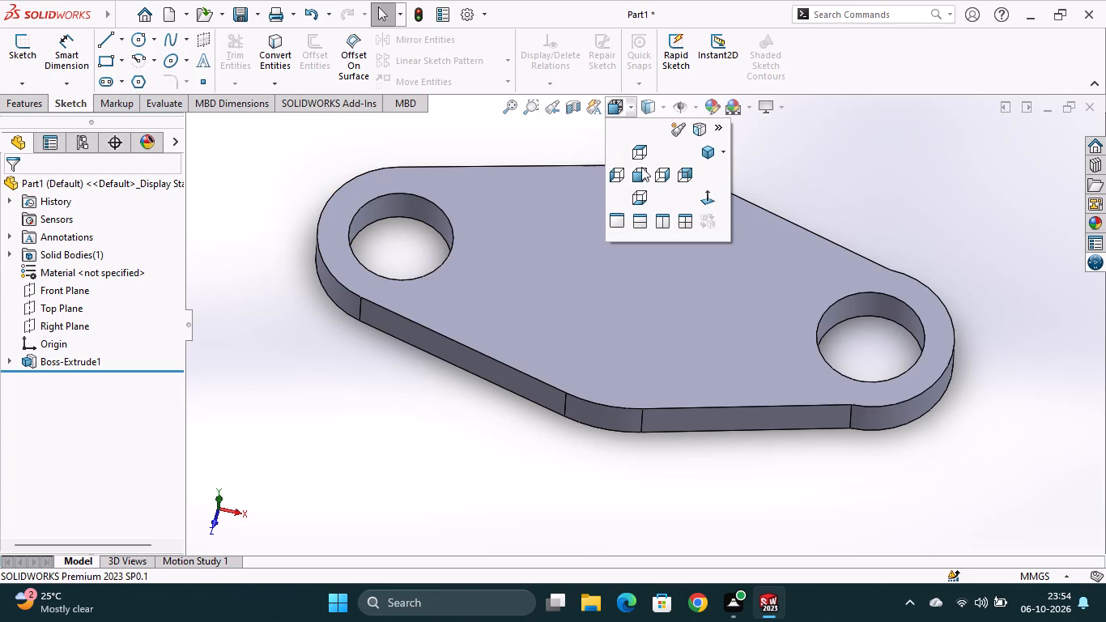
pyautogui.click(640, 152)
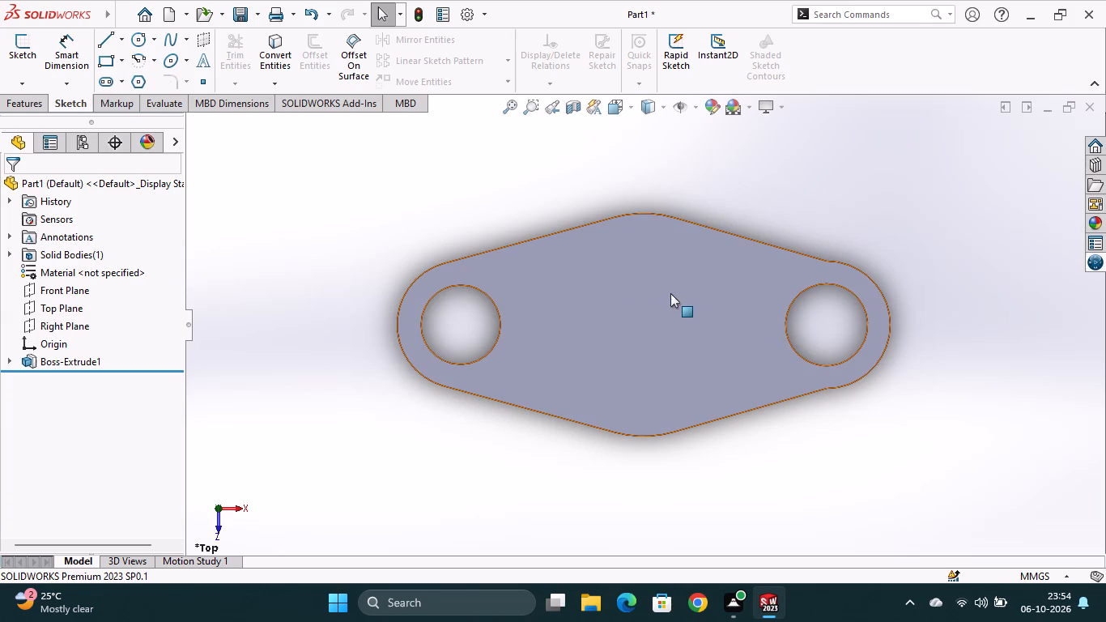
pyautogui.click(121, 39)
pyautogui.click(124, 80)
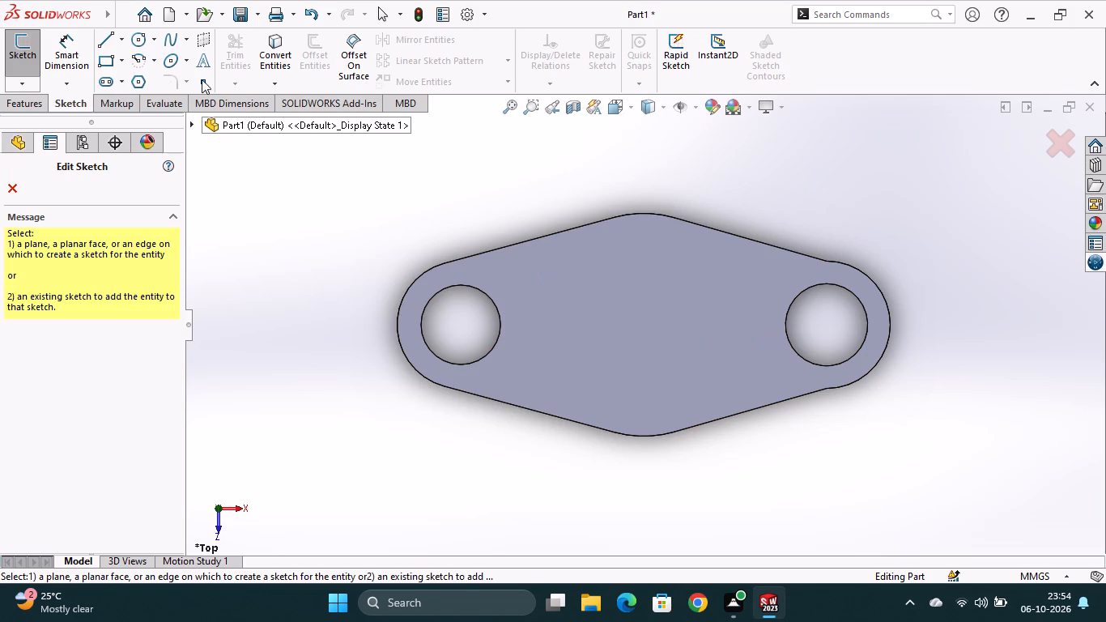
pyautogui.click(123, 45)
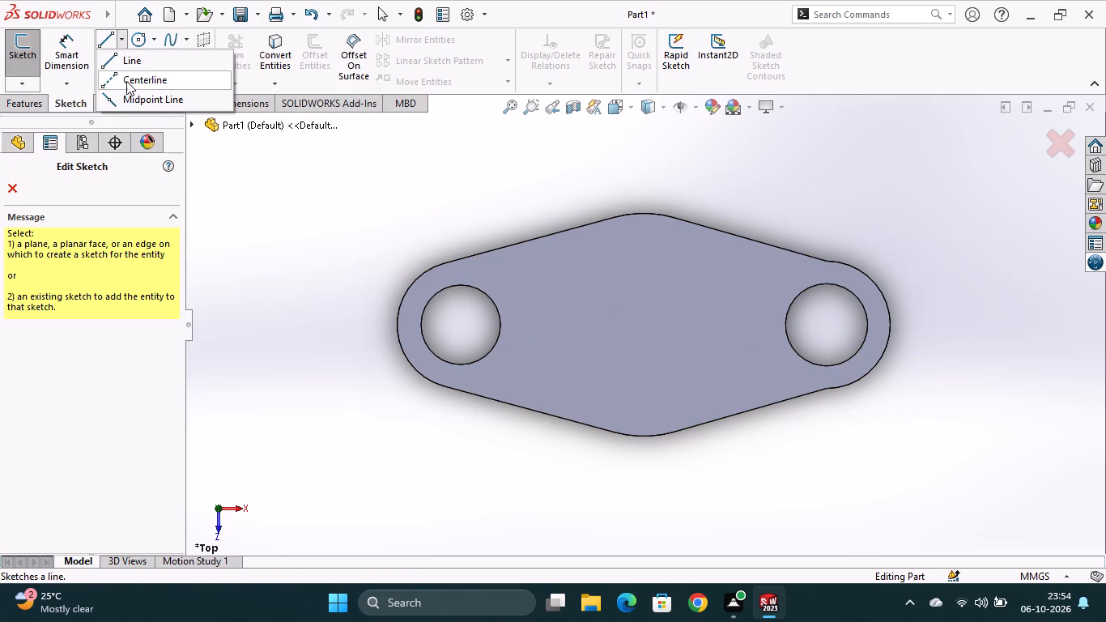
pyautogui.click(128, 79)
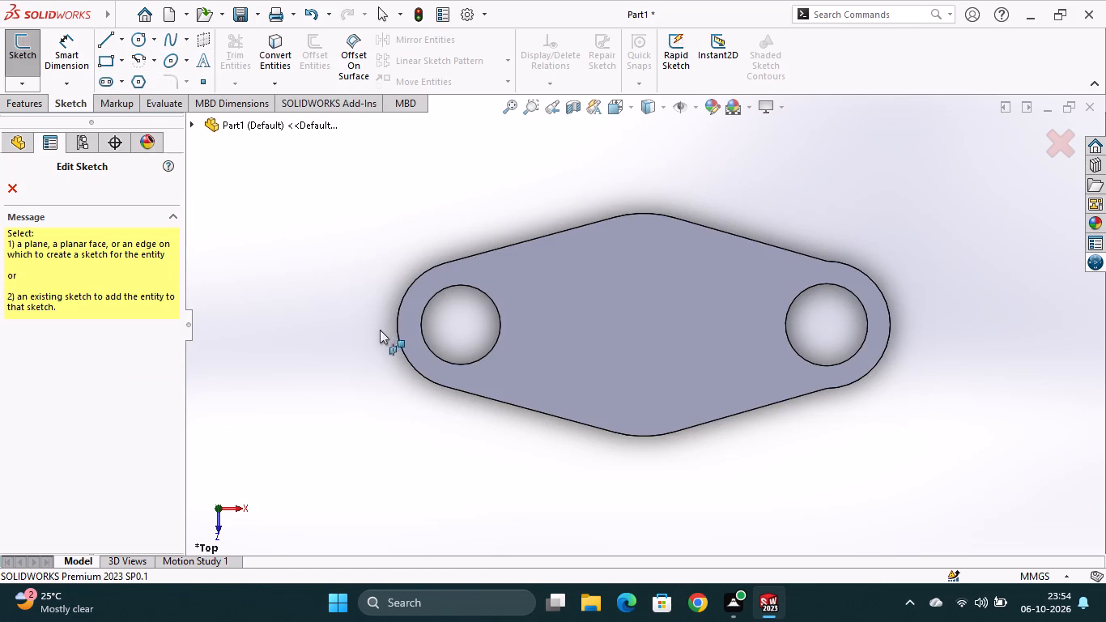
pyautogui.click(353, 329)
pyautogui.click(577, 343)
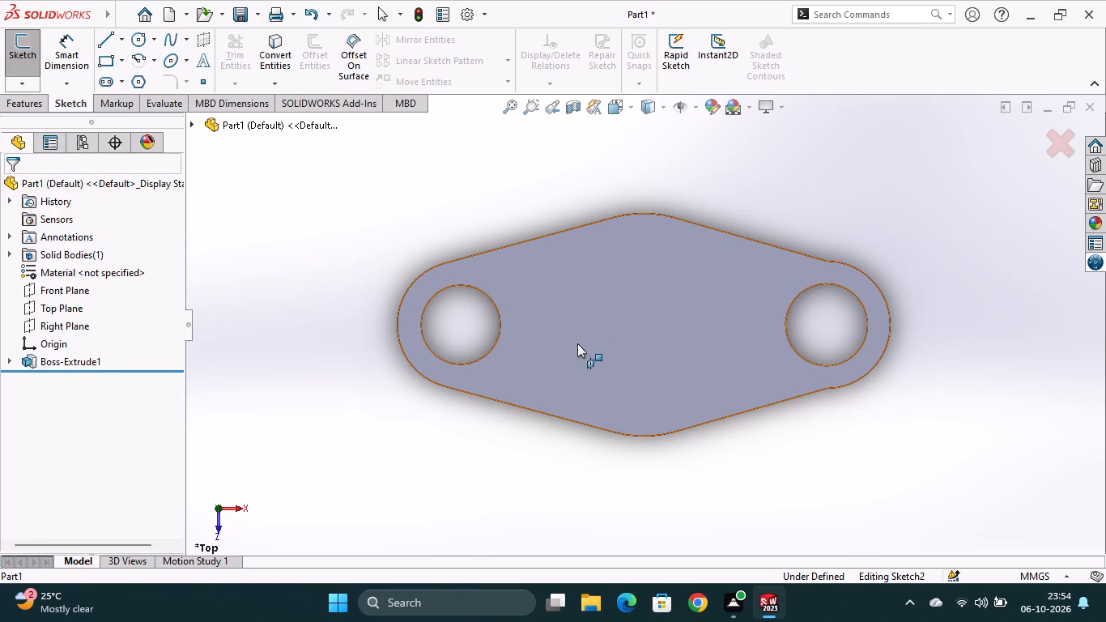
pyautogui.click(353, 330)
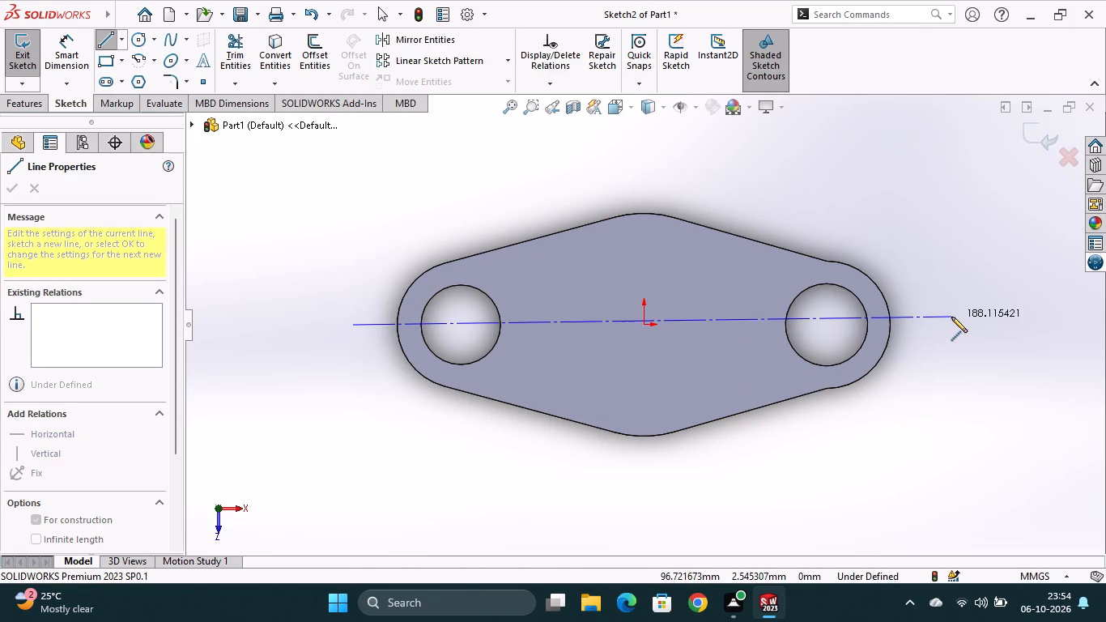
pyautogui.click(955, 324)
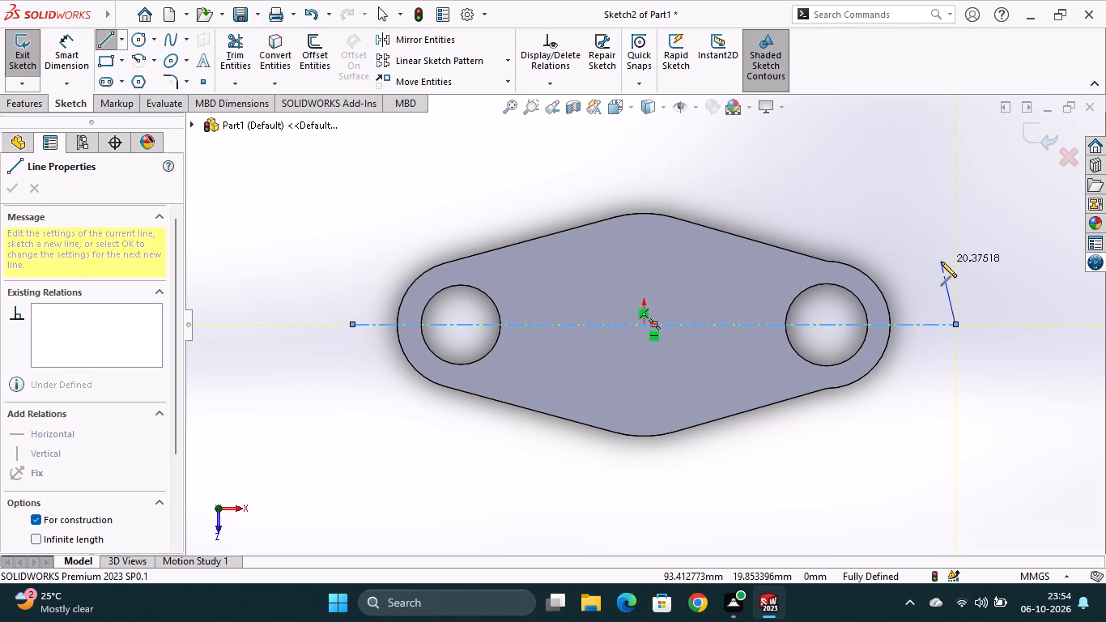
pyautogui.press('Escape')
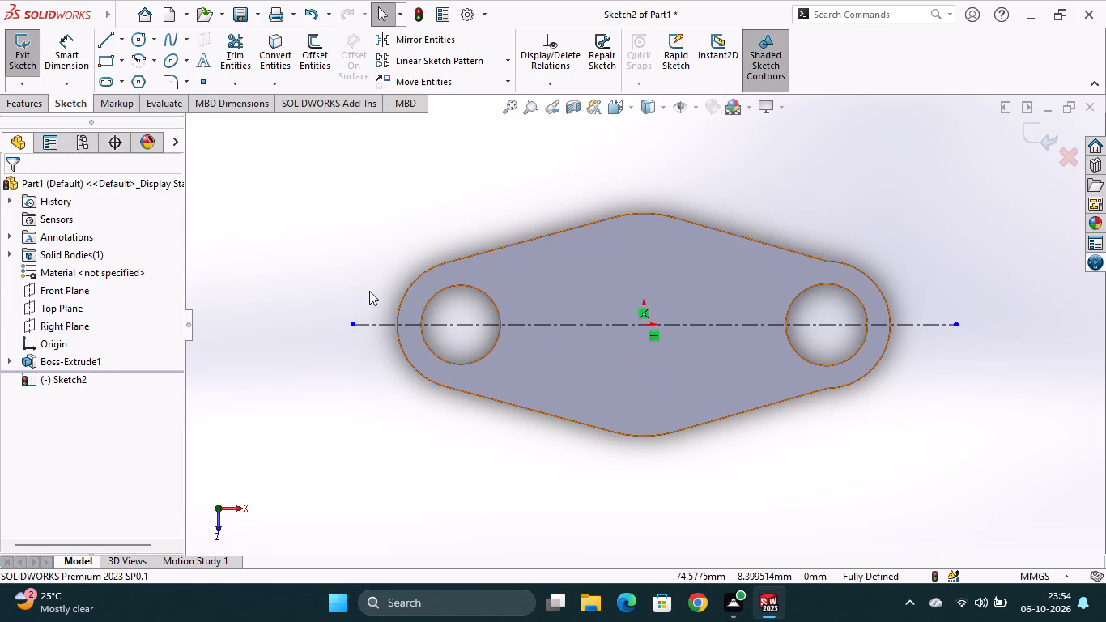
# Sketch a circle centred on the origin on the flange's top face.
pyautogui.click(140, 40)
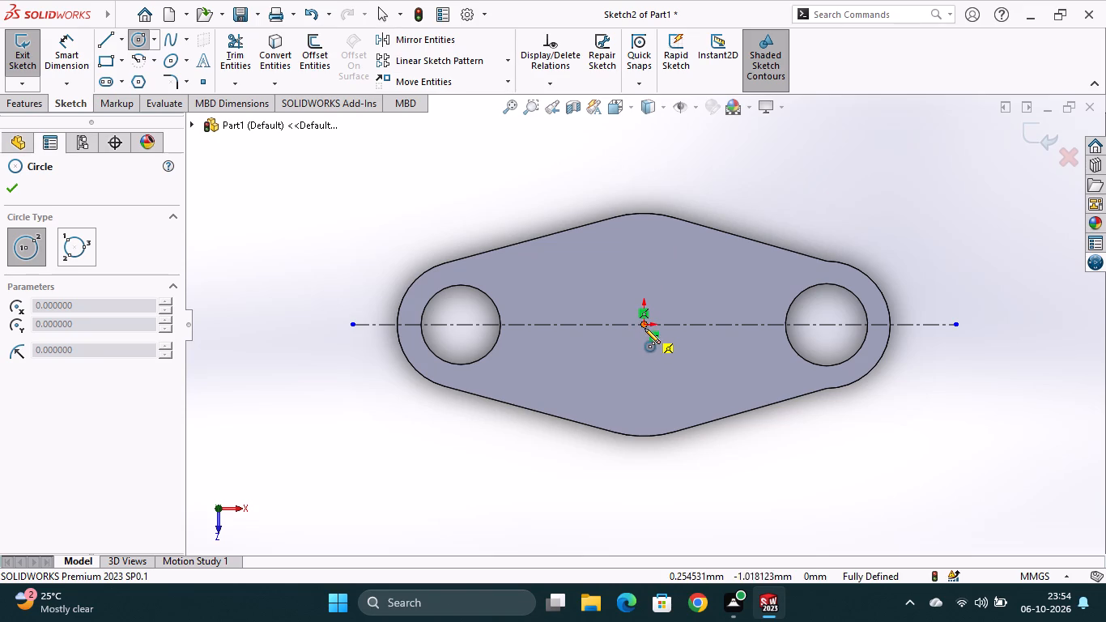
pyautogui.click(644, 323)
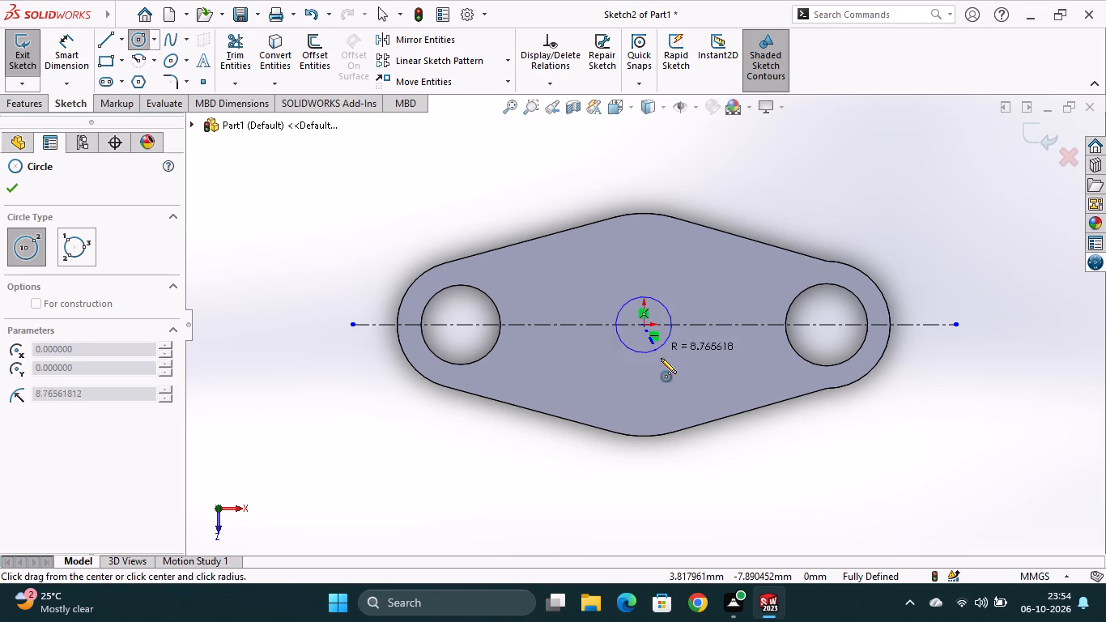
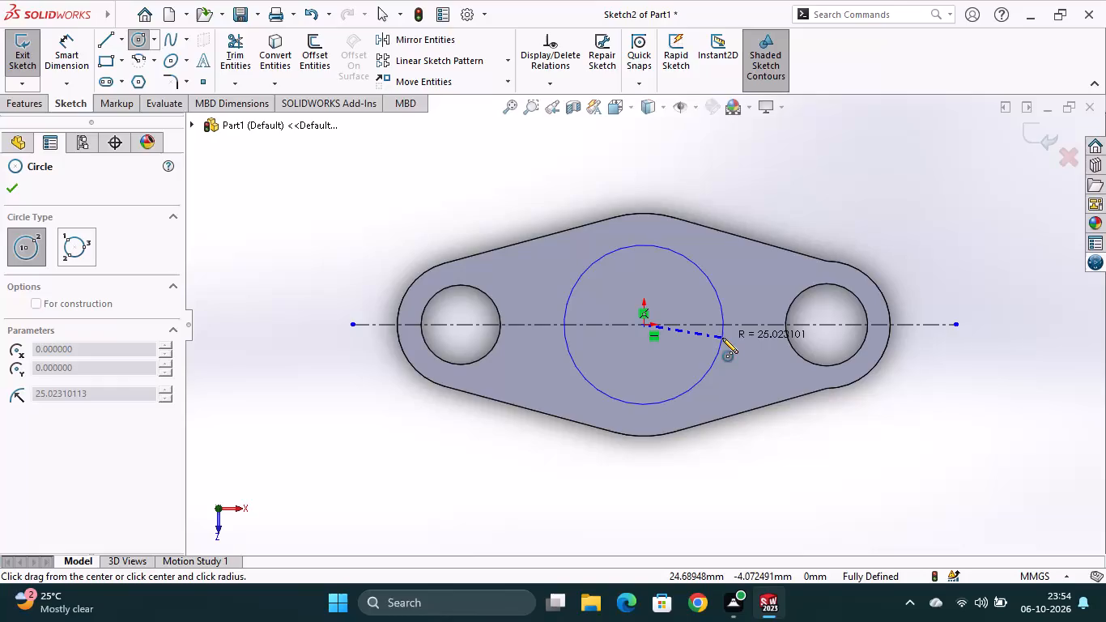
# Finish the origin-centred circle at about 25 mm radius and sketch a concentric inner circle of about 16 mm radius.
pyautogui.click(722, 338)
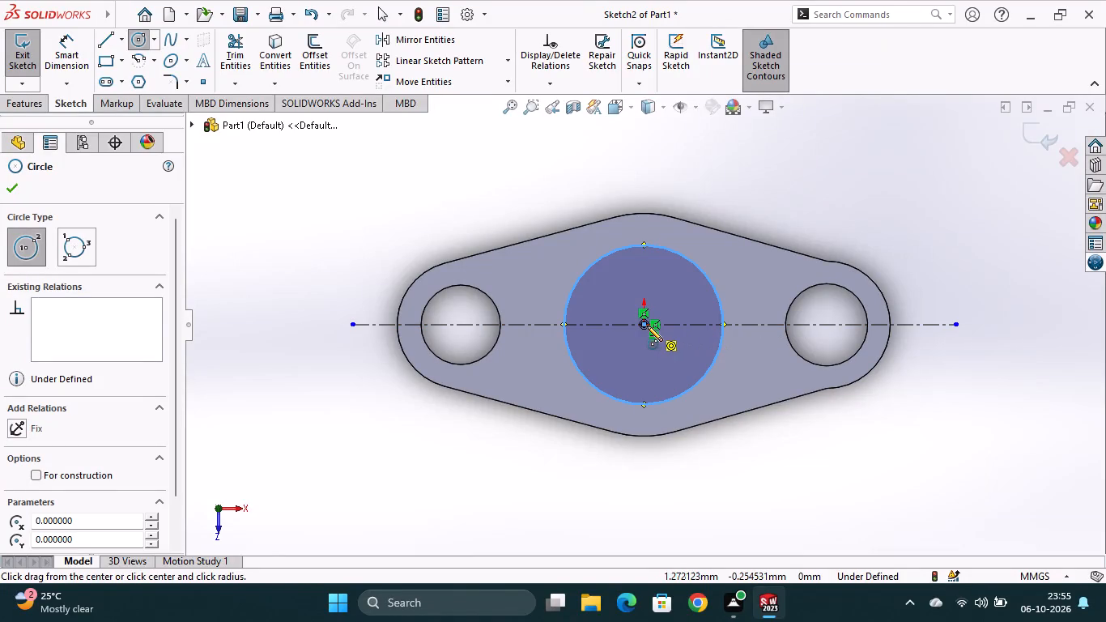
pyautogui.click(646, 325)
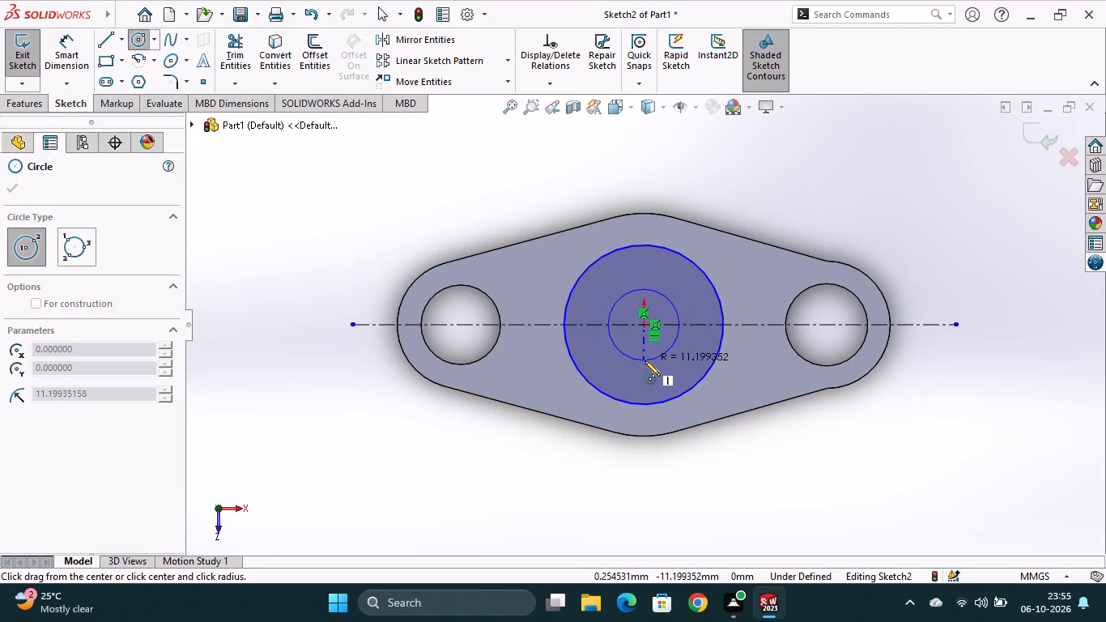
pyautogui.click(648, 375)
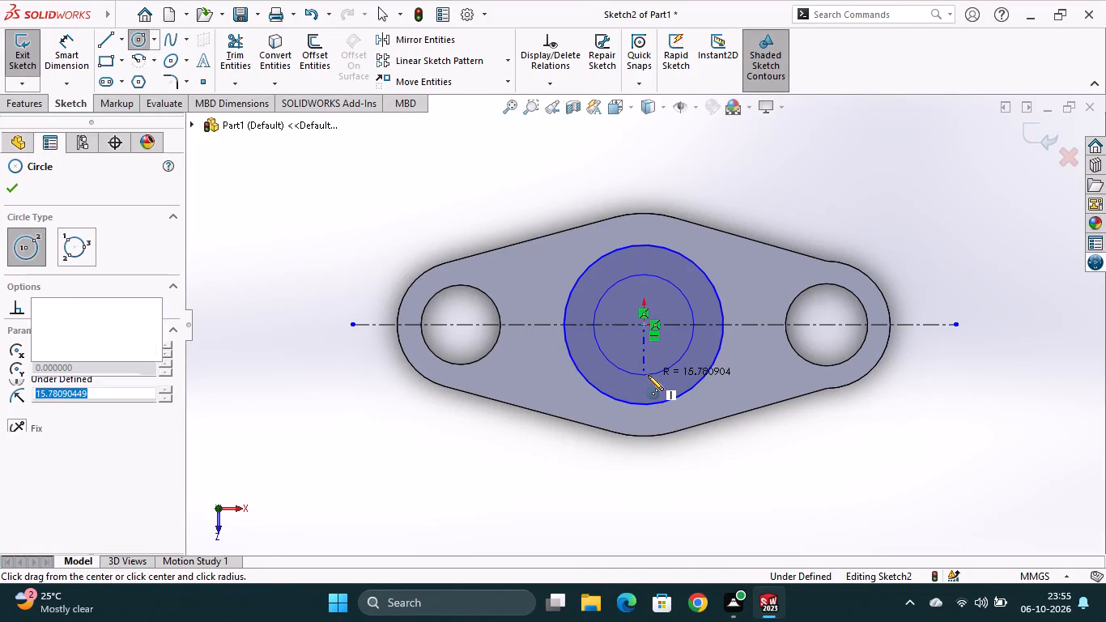
pyautogui.press('Escape')
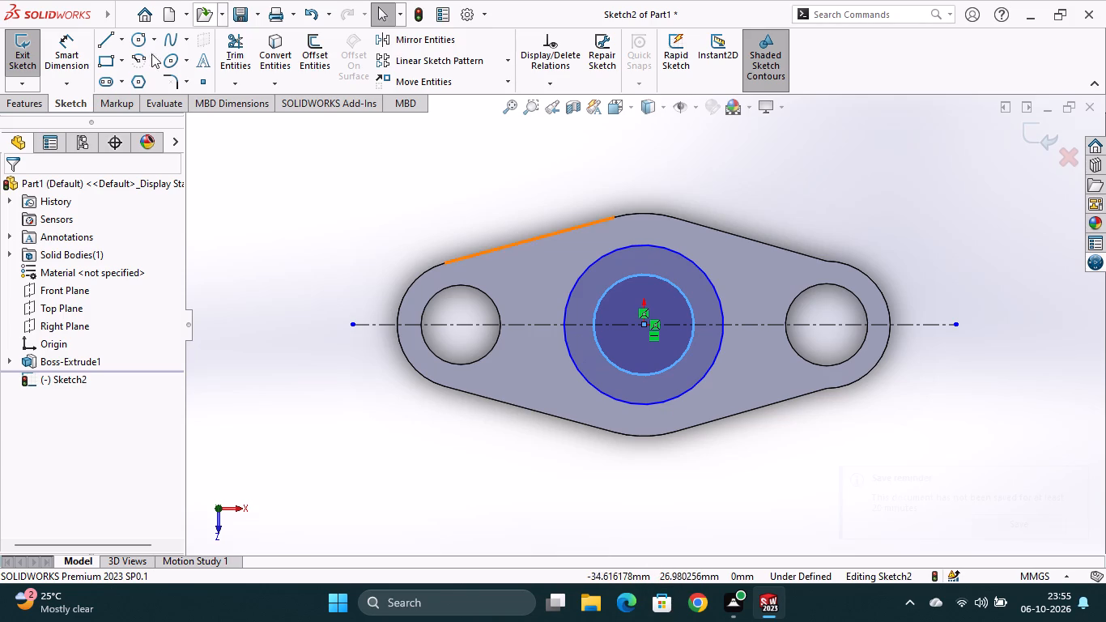
# Dimension the outer circle to 50 mm diameter and the inner circle to 30 mm diameter.
pyautogui.click(69, 66)
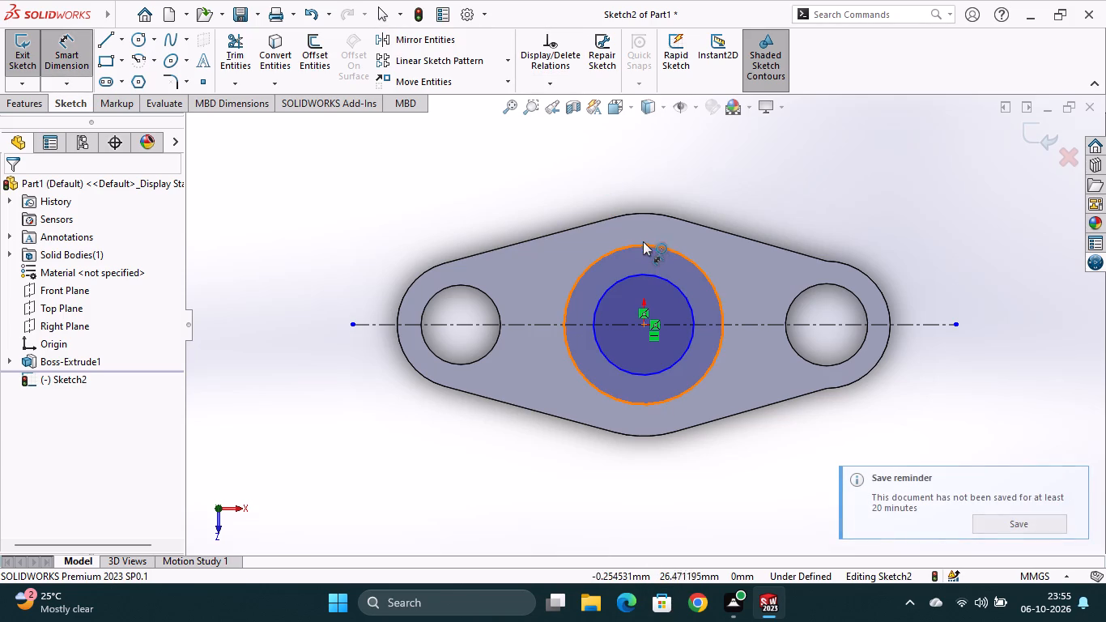
pyautogui.click(643, 245)
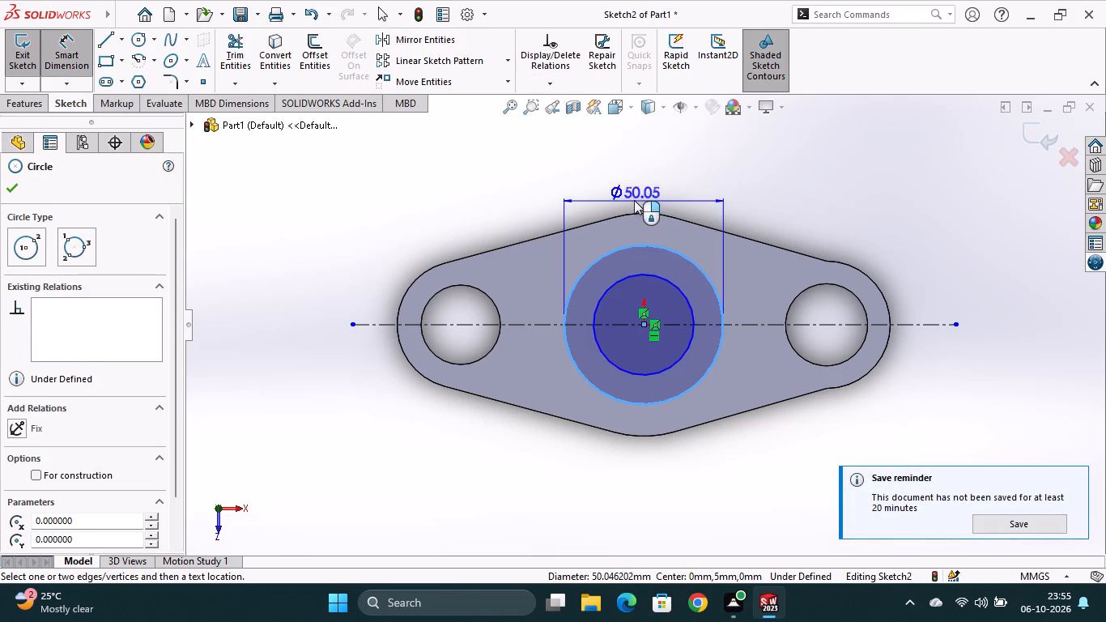
pyautogui.click(634, 199)
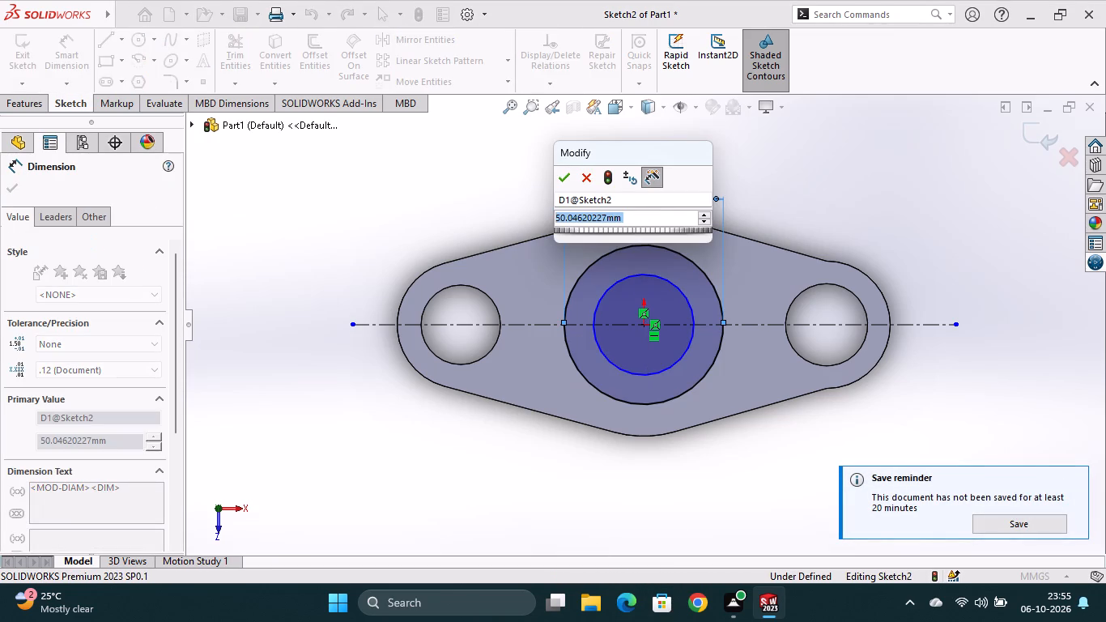
pyautogui.write('50')
pyautogui.press('Return')
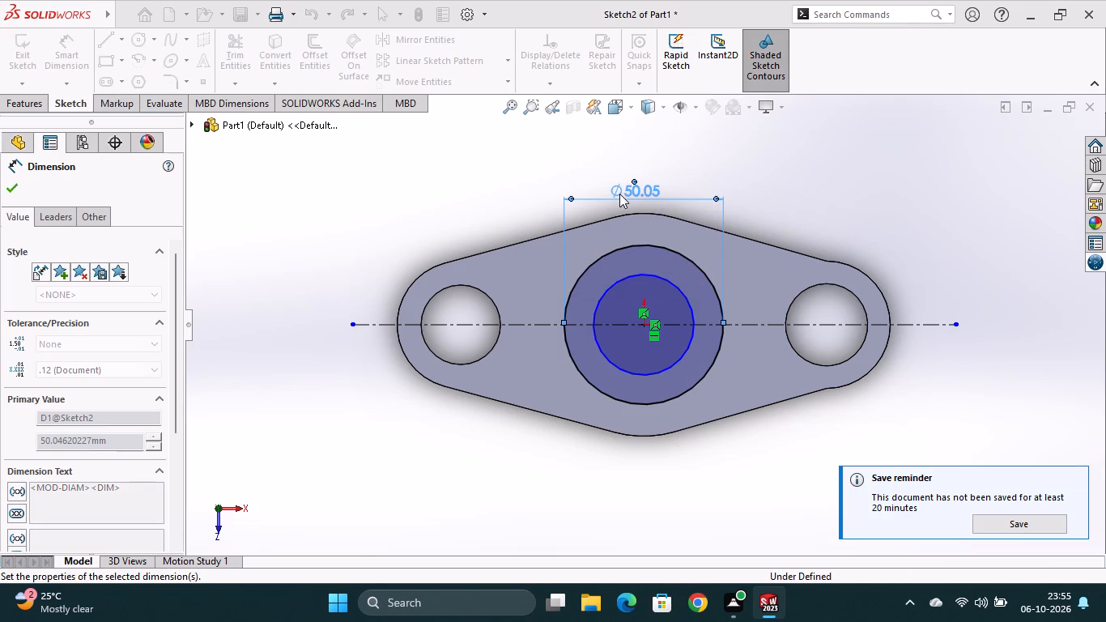
pyautogui.click(653, 276)
pyautogui.click(644, 234)
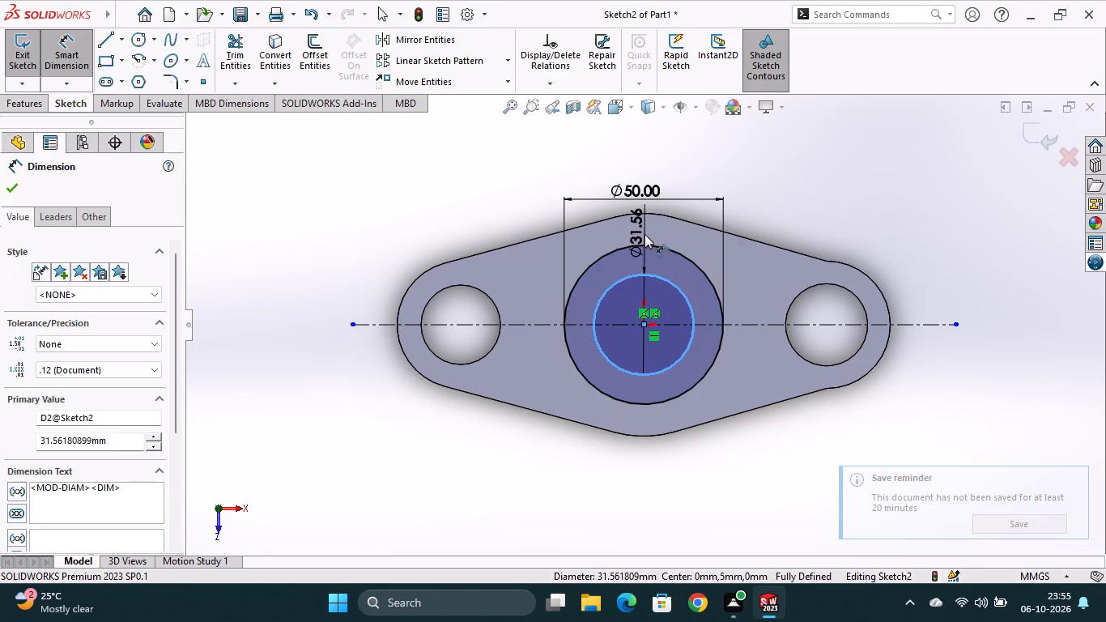
pyautogui.write('30')
pyautogui.press('Return')
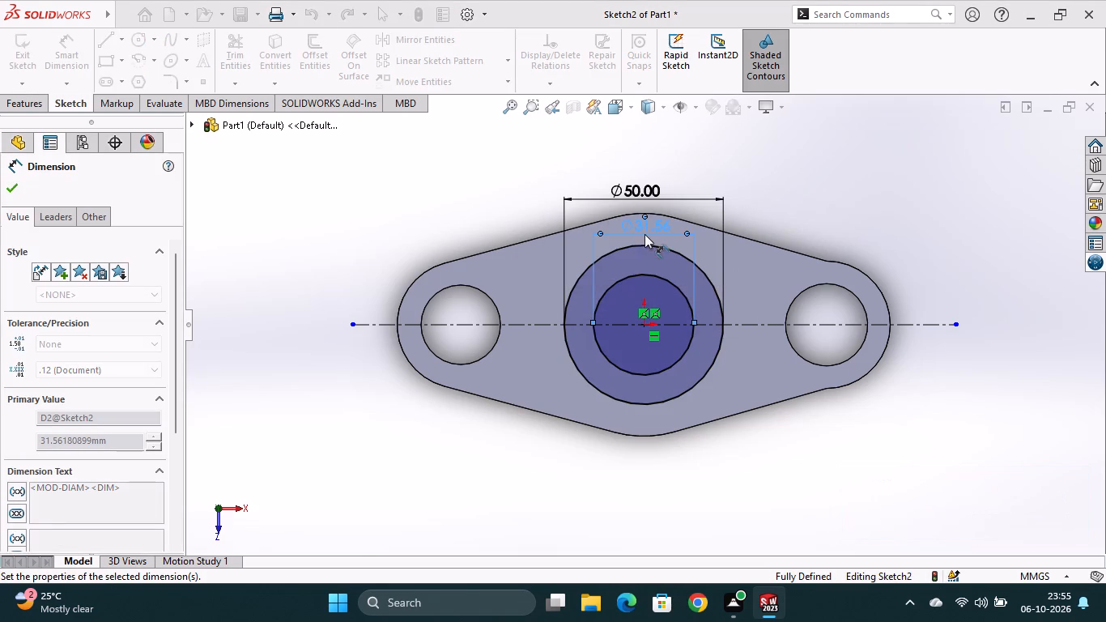
# Extrude the ring between the two circles upward from the flange as a Blind boss 60 mm deep, merged with the flange.
pyautogui.click(16, 103)
pyautogui.click(37, 71)
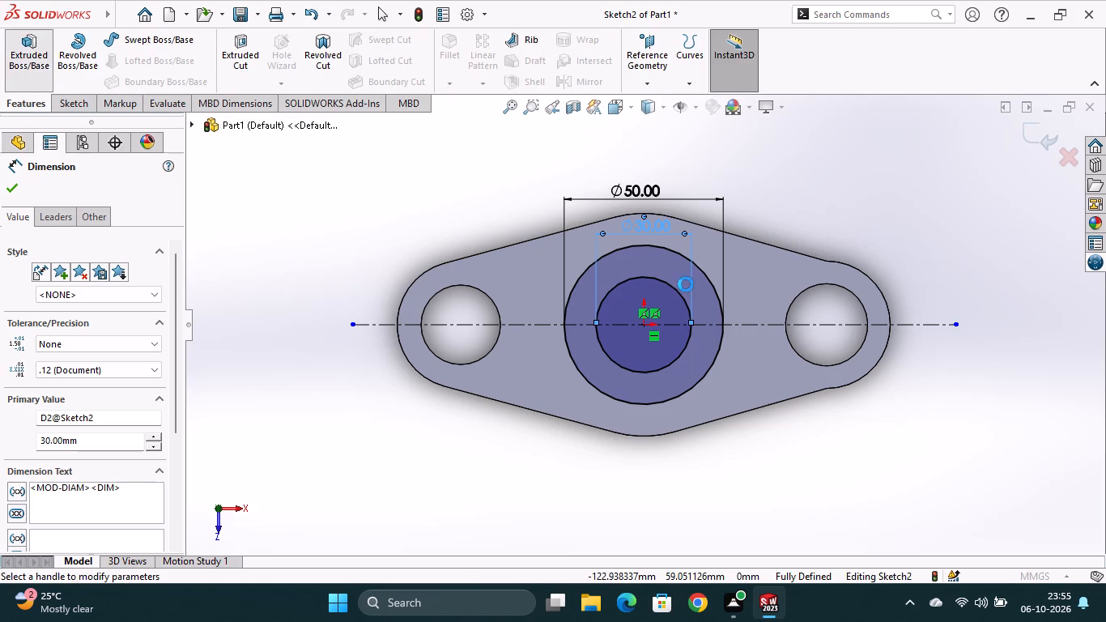
pyautogui.click(627, 297)
pyautogui.click(634, 269)
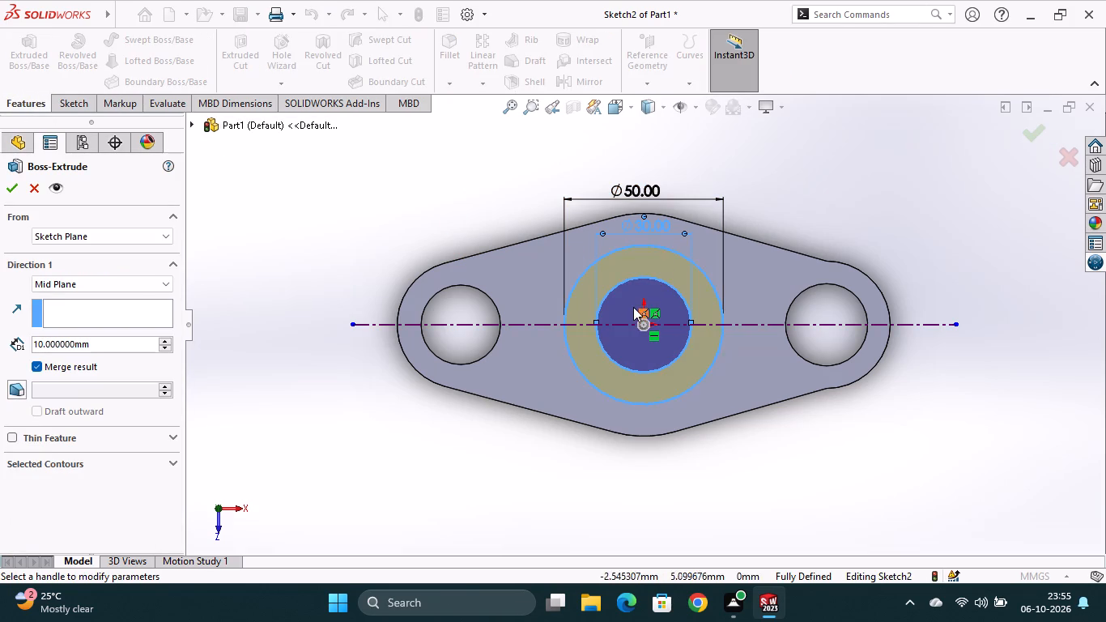
pyautogui.click(633, 306)
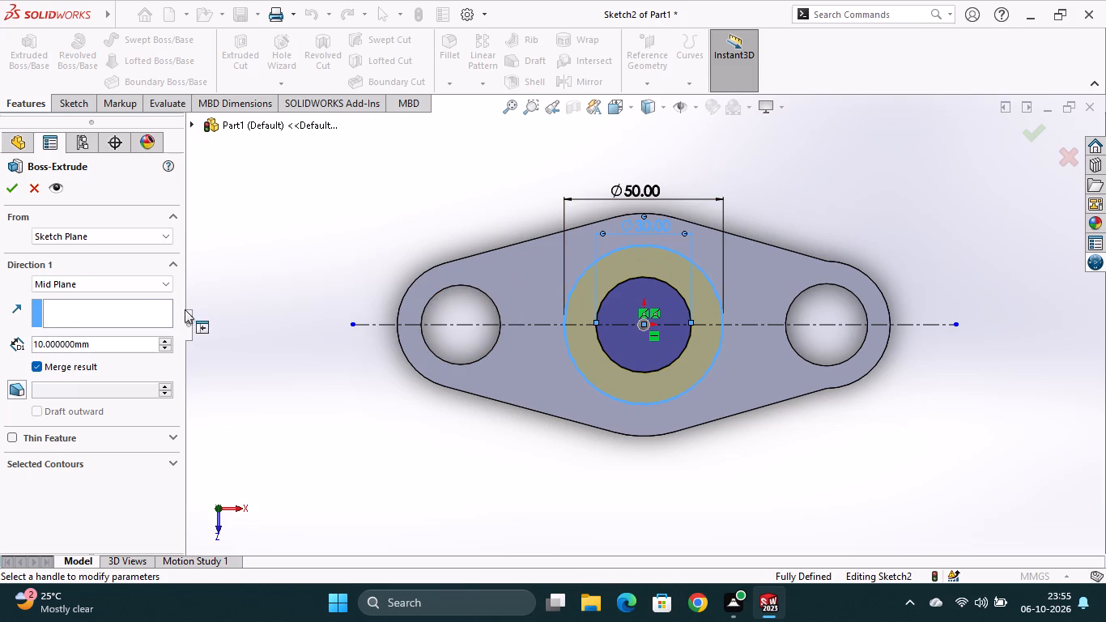
pyautogui.moveTo(642, 510); pyautogui.dragTo(642, 509, button='middle')
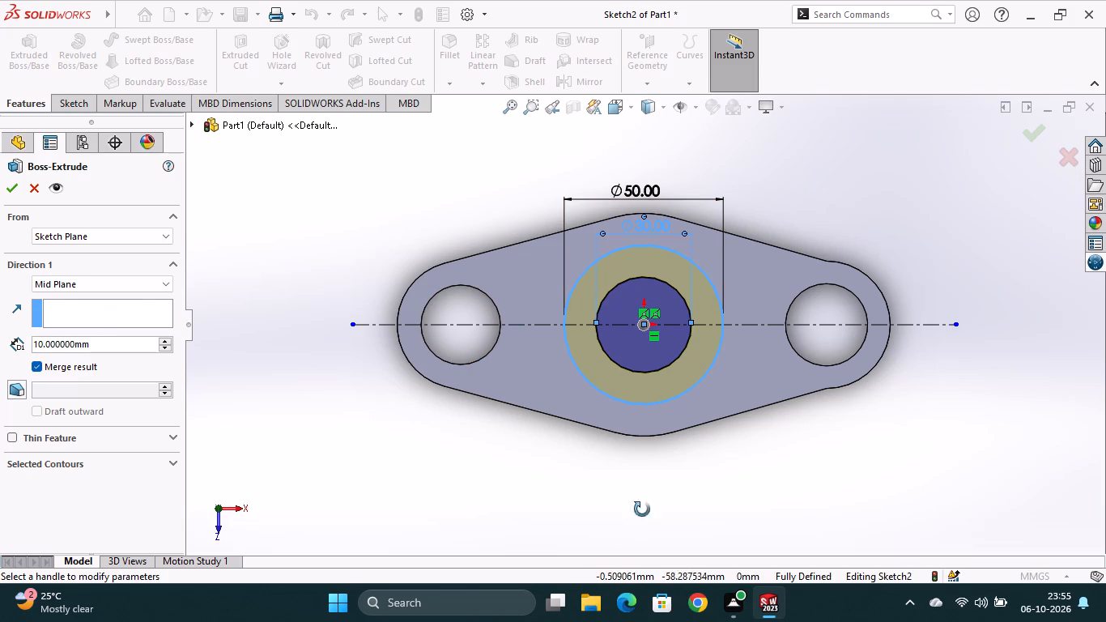
pyautogui.moveTo(642, 509); pyautogui.dragTo(653, 415, button='middle')
pyautogui.scroll(-1, 640, 501)
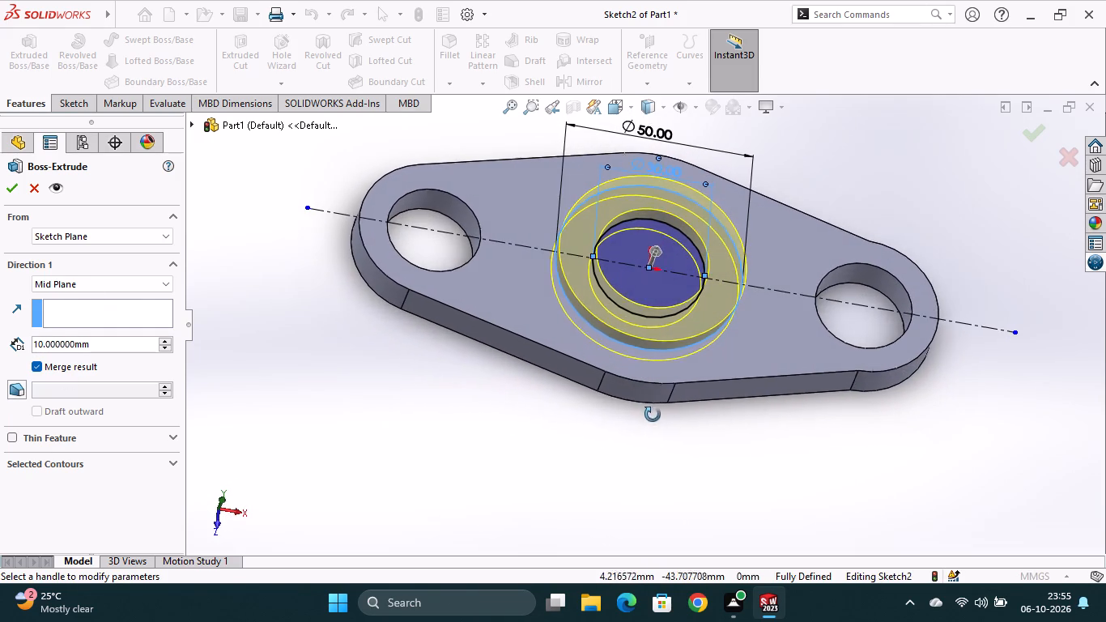
pyautogui.moveTo(653, 415); pyautogui.dragTo(652, 420, button='middle')
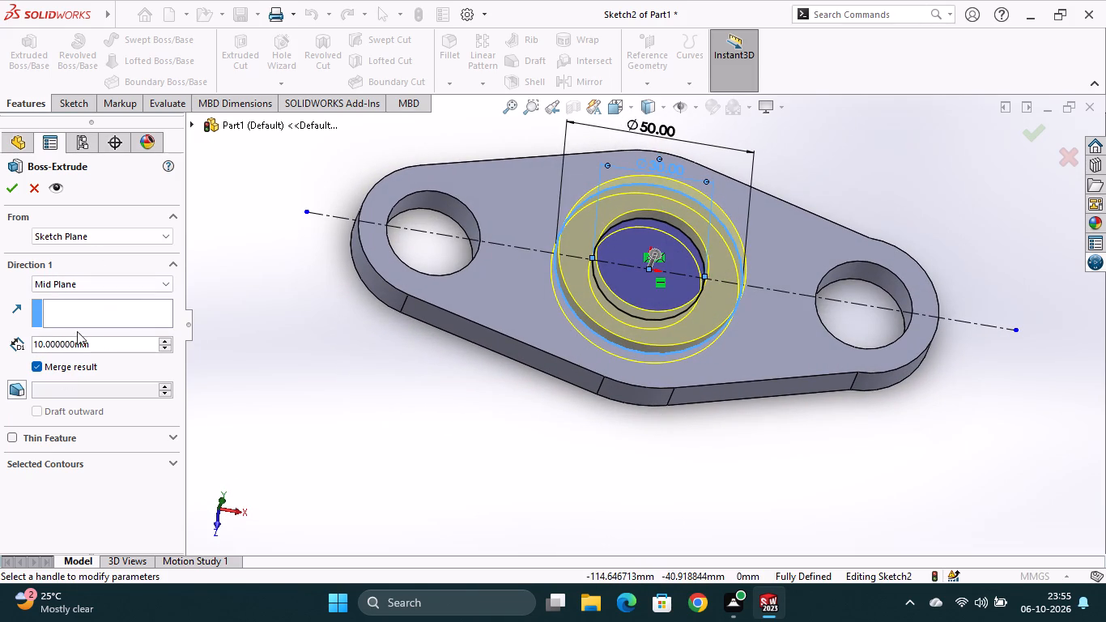
pyautogui.click(117, 288)
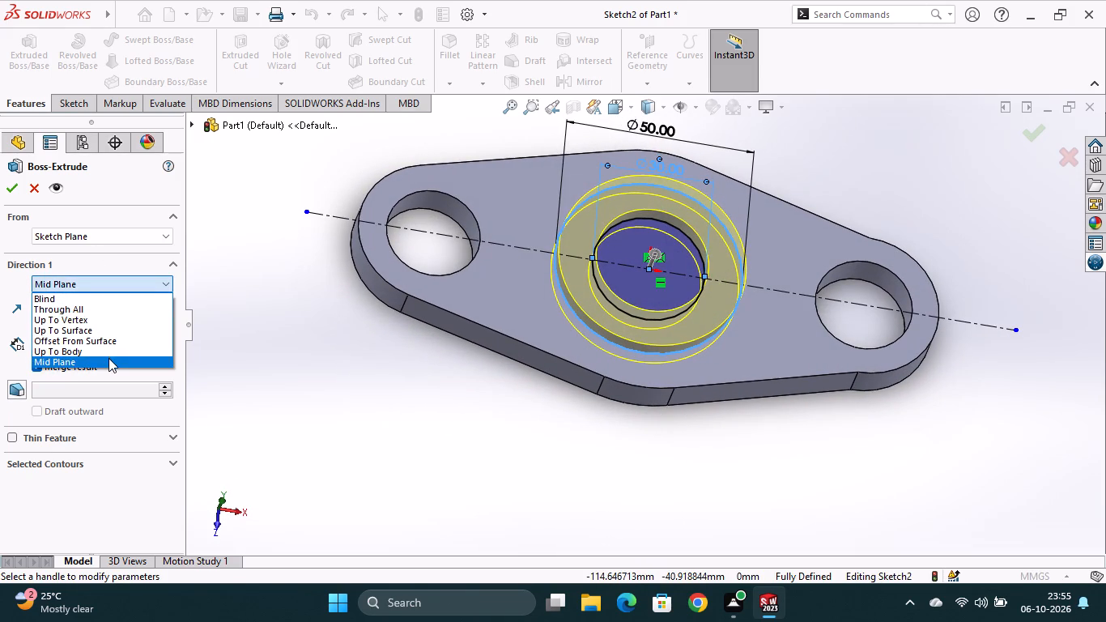
pyautogui.click(104, 298)
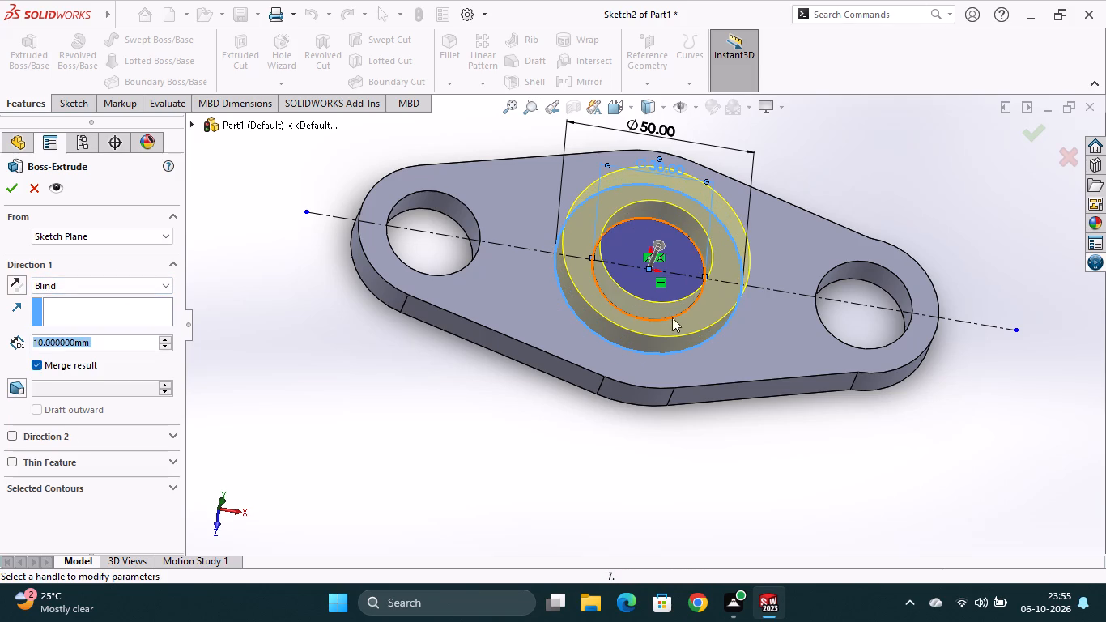
pyautogui.moveTo(688, 424); pyautogui.dragTo(734, 369, button='middle')
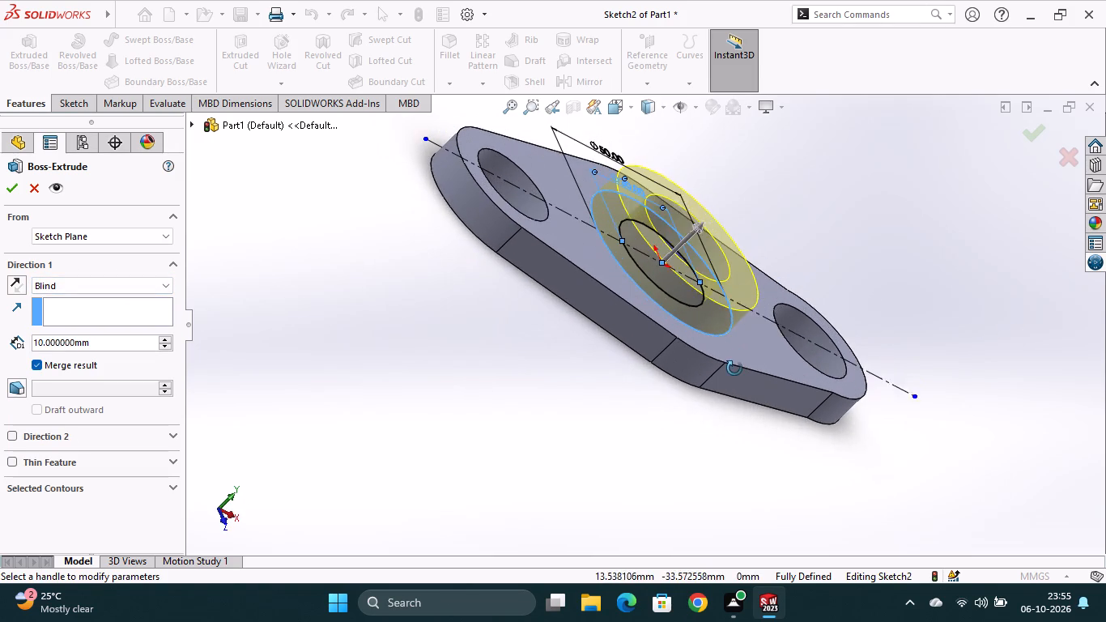
pyautogui.moveTo(734, 369); pyautogui.dragTo(734, 369, button='middle')
pyautogui.click(104, 339)
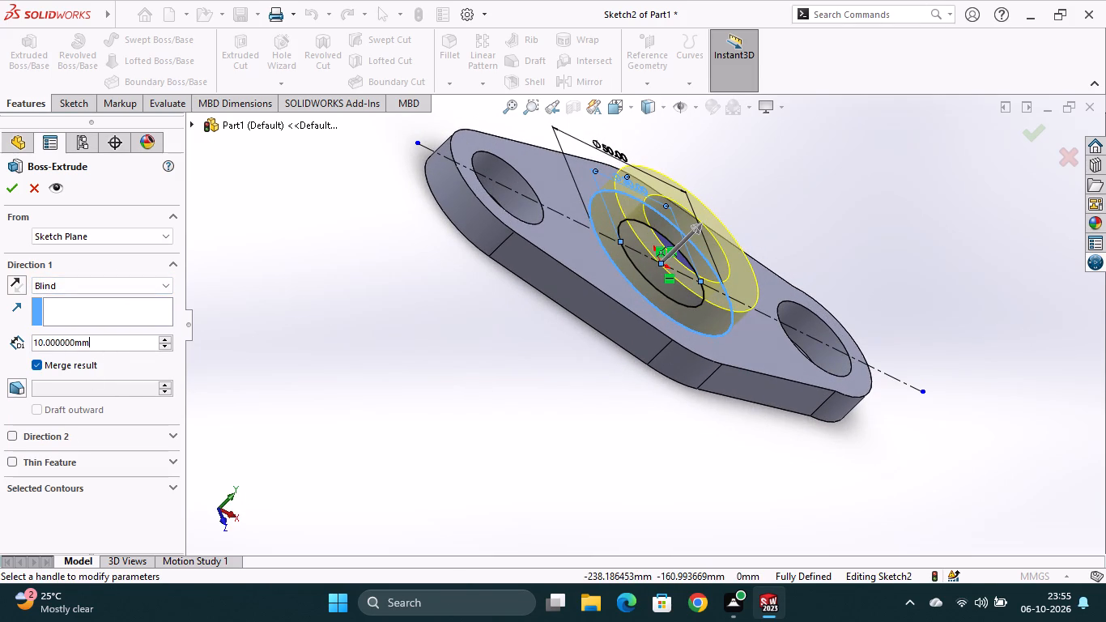
pyautogui.moveTo(103, 339); pyautogui.dragTo(102, 347)
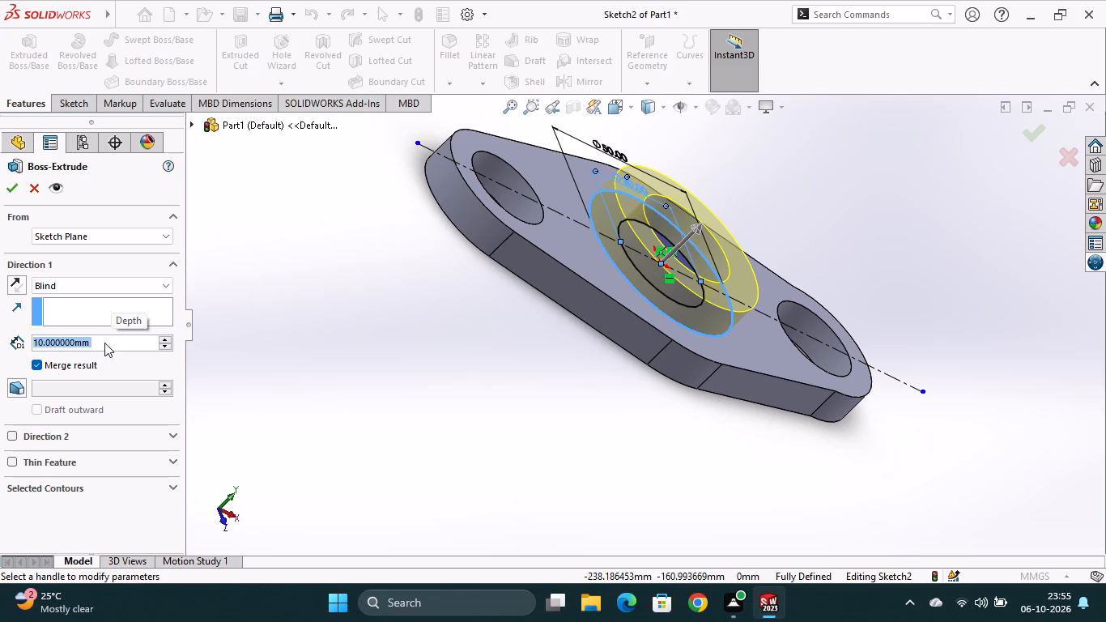
pyautogui.write('60')
pyautogui.press('Return')
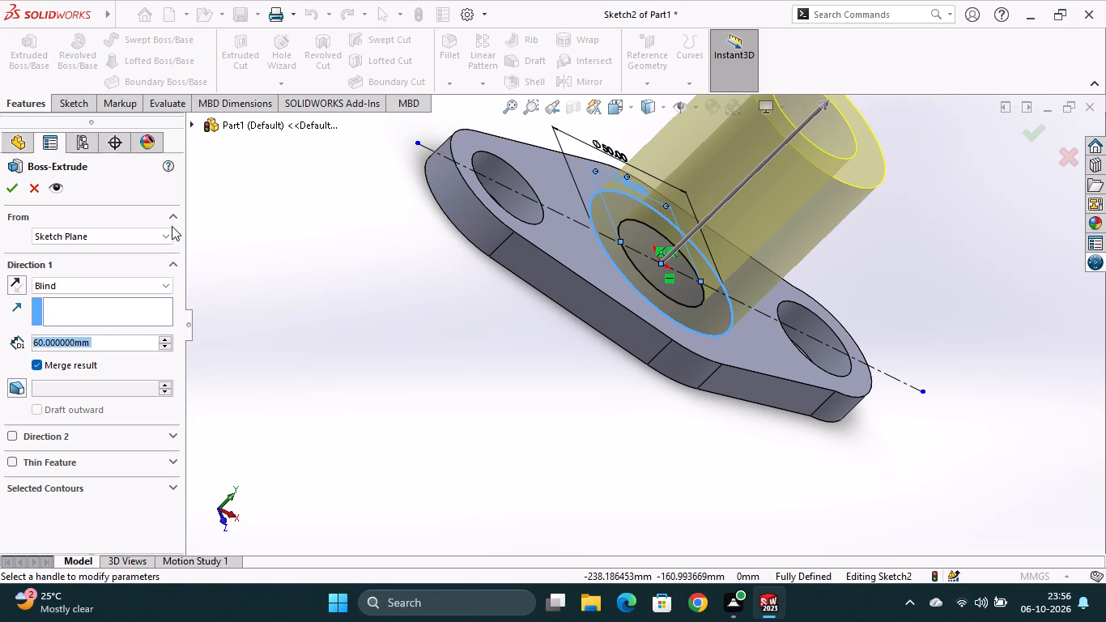
pyautogui.click(8, 191)
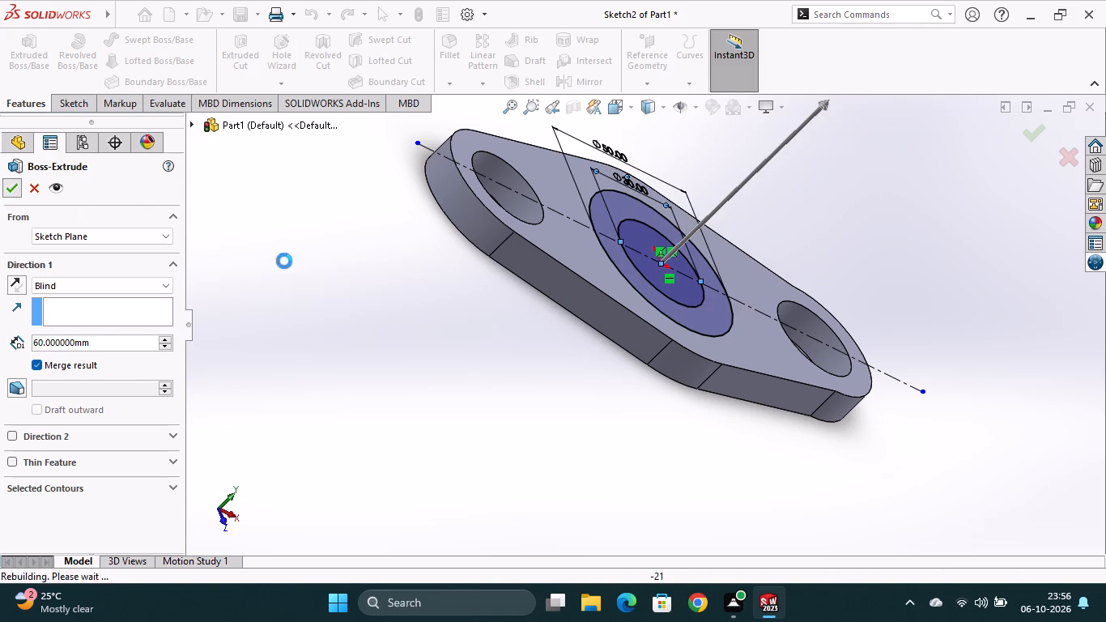
# On the hollow cylinder's top ring face, start a sketch with a vertical centerline about 102 mm long through the origin.
pyautogui.moveTo(536, 353); pyautogui.dragTo(535, 355, button='middle')
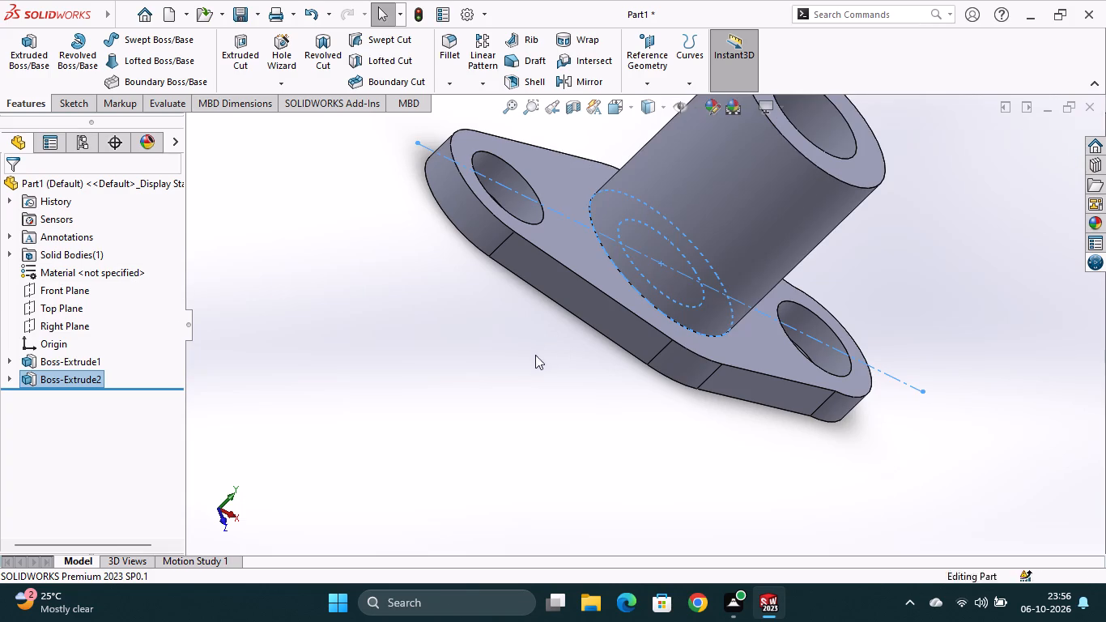
pyautogui.moveTo(535, 355); pyautogui.dragTo(487, 449, button='middle')
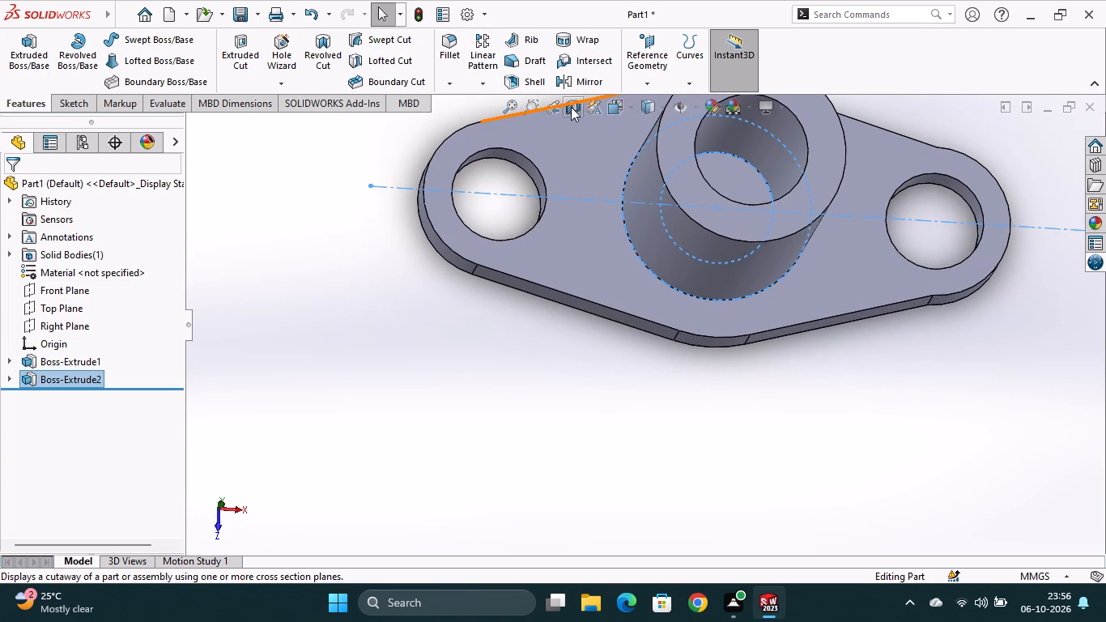
pyautogui.scroll(4, 513, 330)
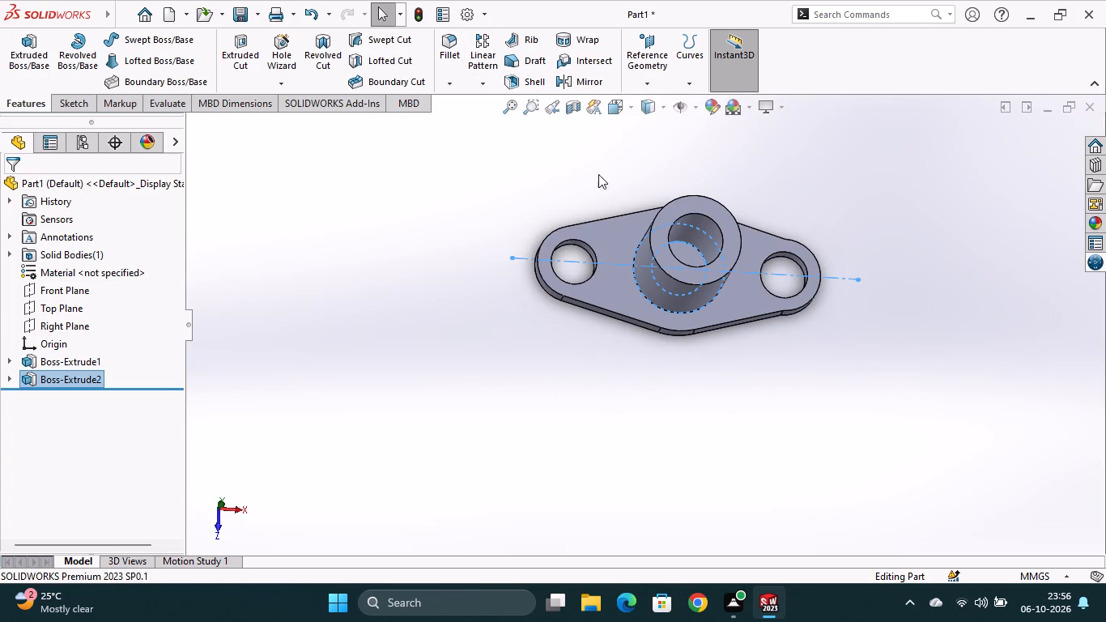
pyautogui.click(632, 108)
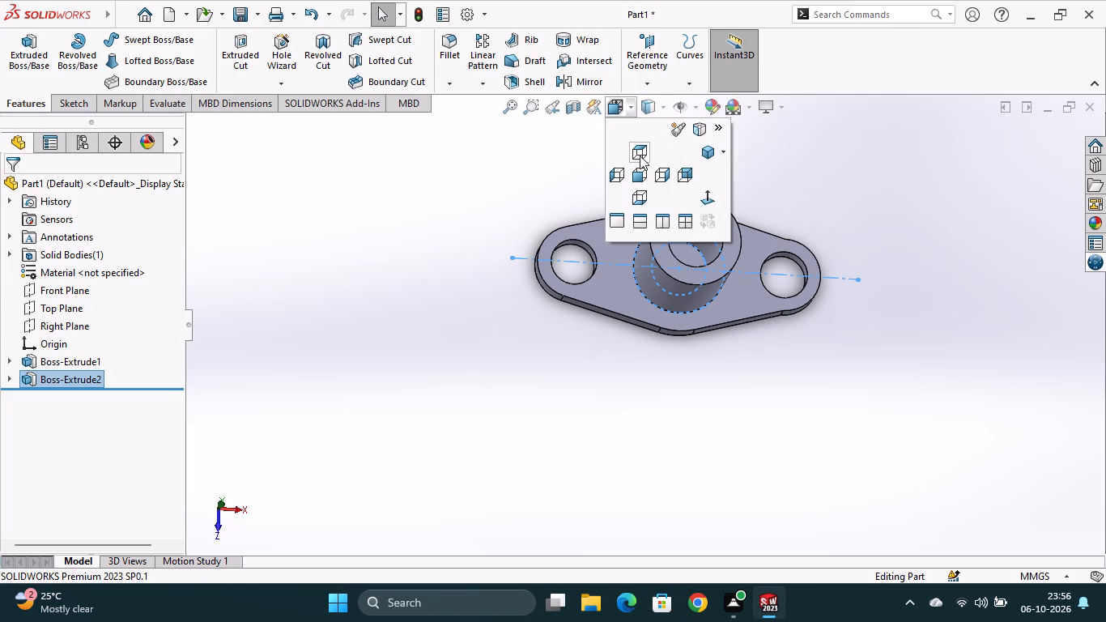
pyautogui.click(640, 155)
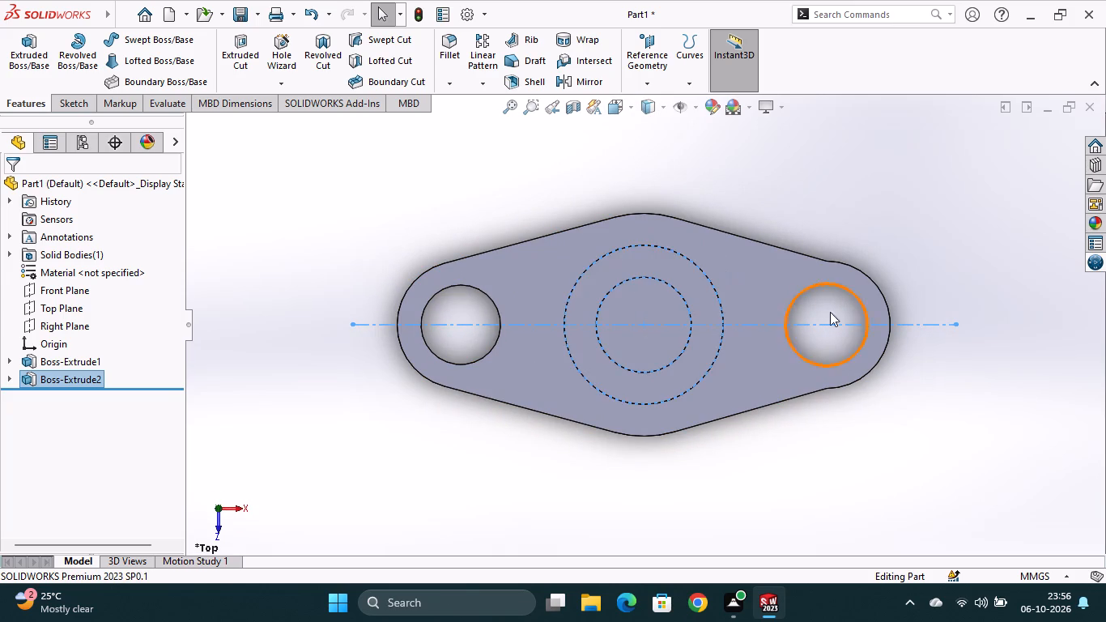
pyautogui.click(655, 260)
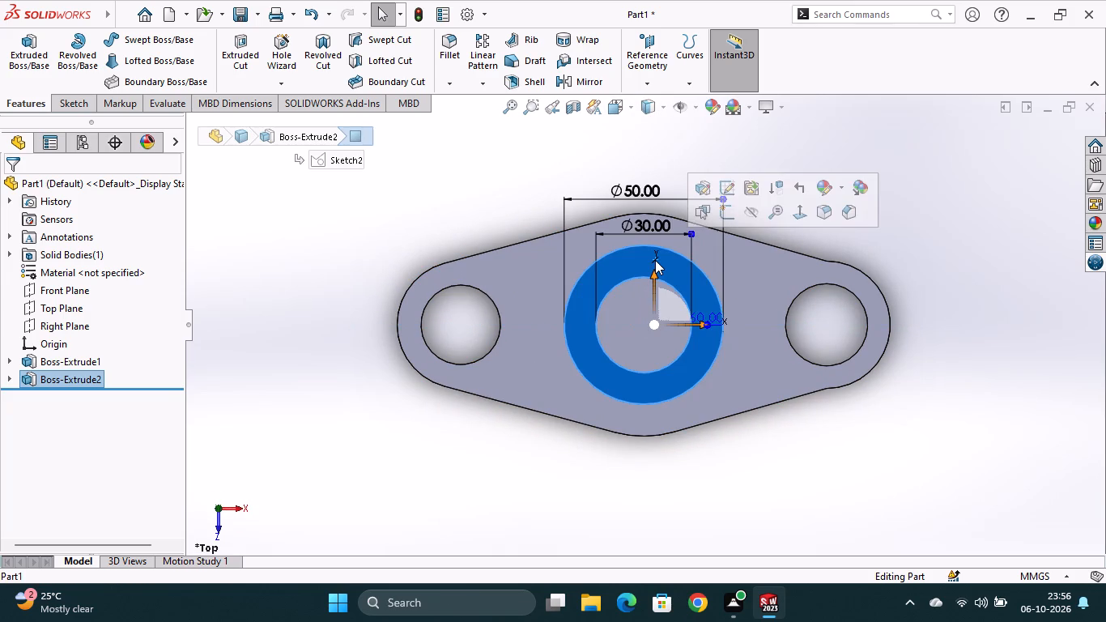
pyautogui.click(726, 205)
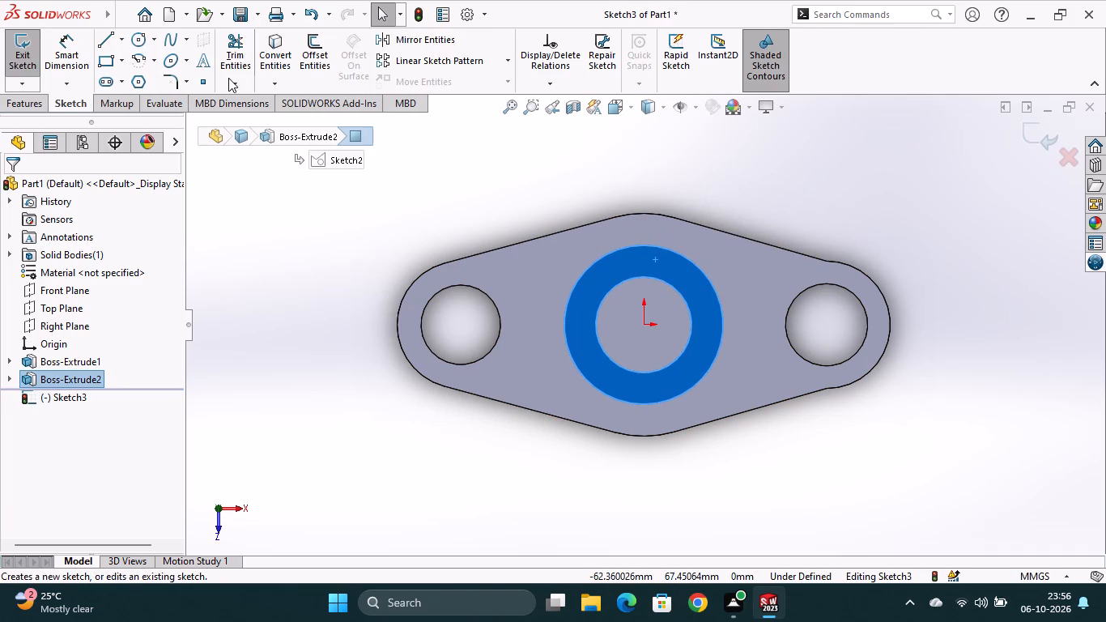
pyautogui.click(122, 44)
pyautogui.click(123, 75)
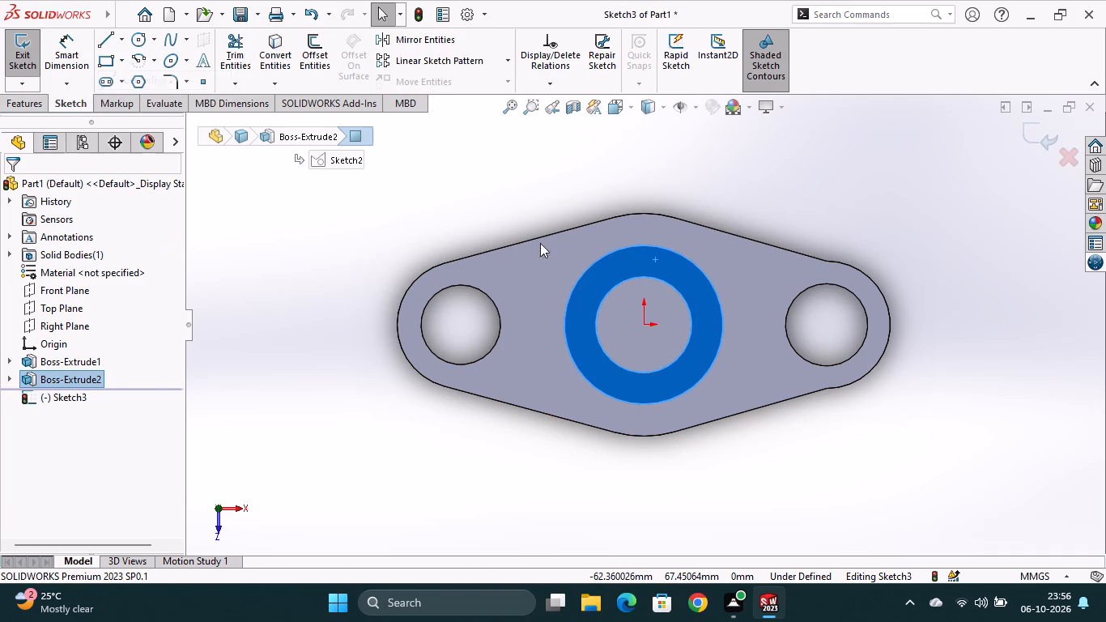
pyautogui.click(646, 166)
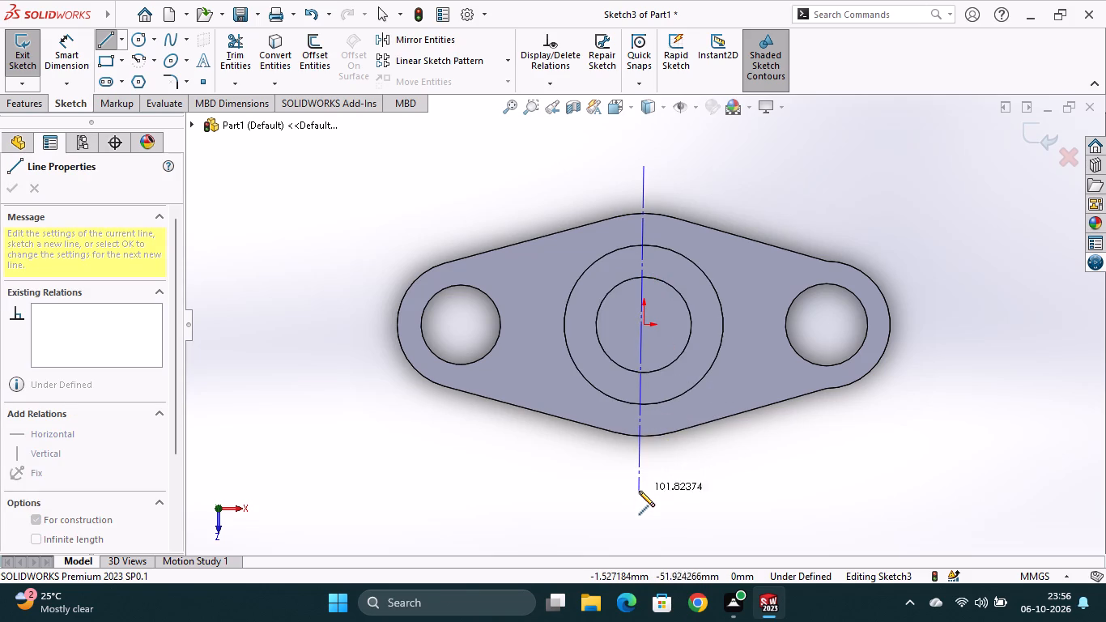
pyautogui.click(643, 493)
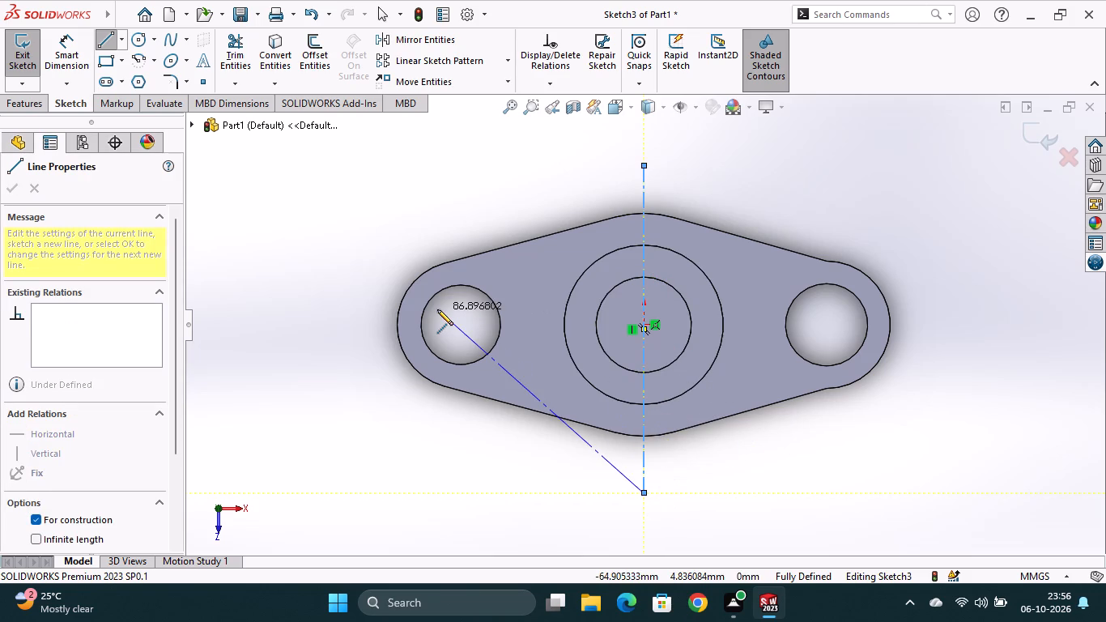
pyautogui.press('Escape')
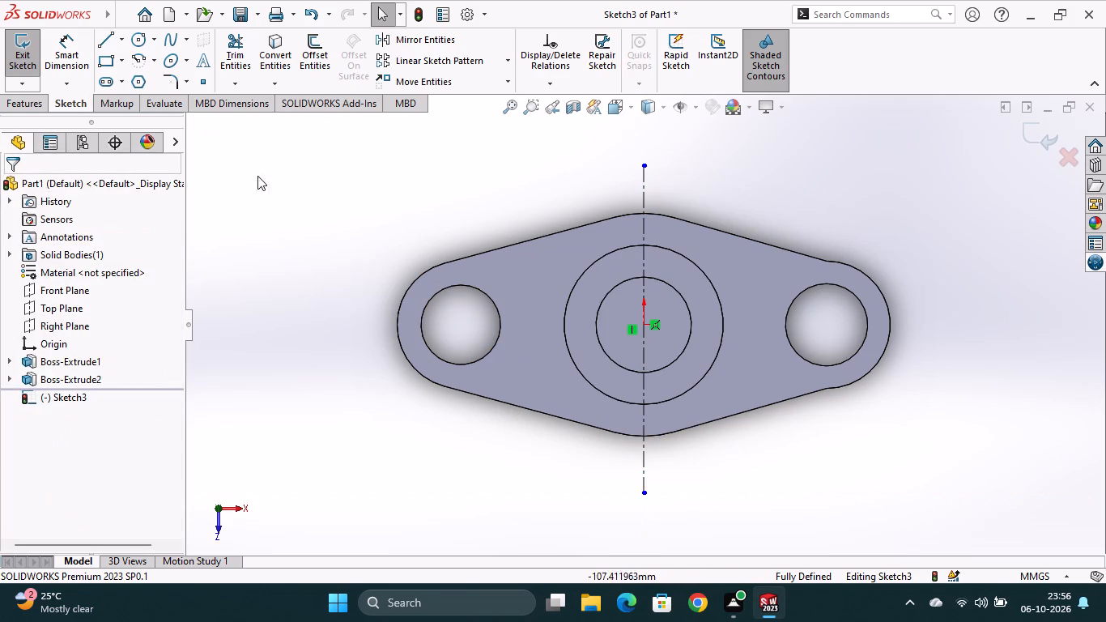
# Sketch a horizontal centerline through the origin, extending past the cylinder's outer edge on both sides.
pyautogui.click(125, 37)
pyautogui.click(143, 83)
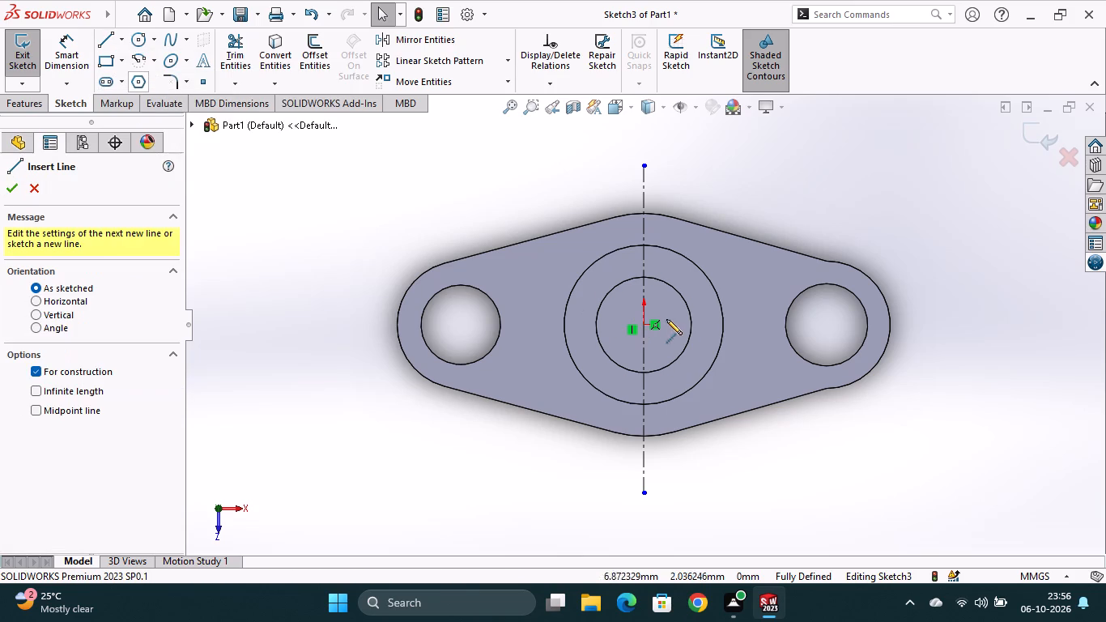
pyautogui.click(532, 325)
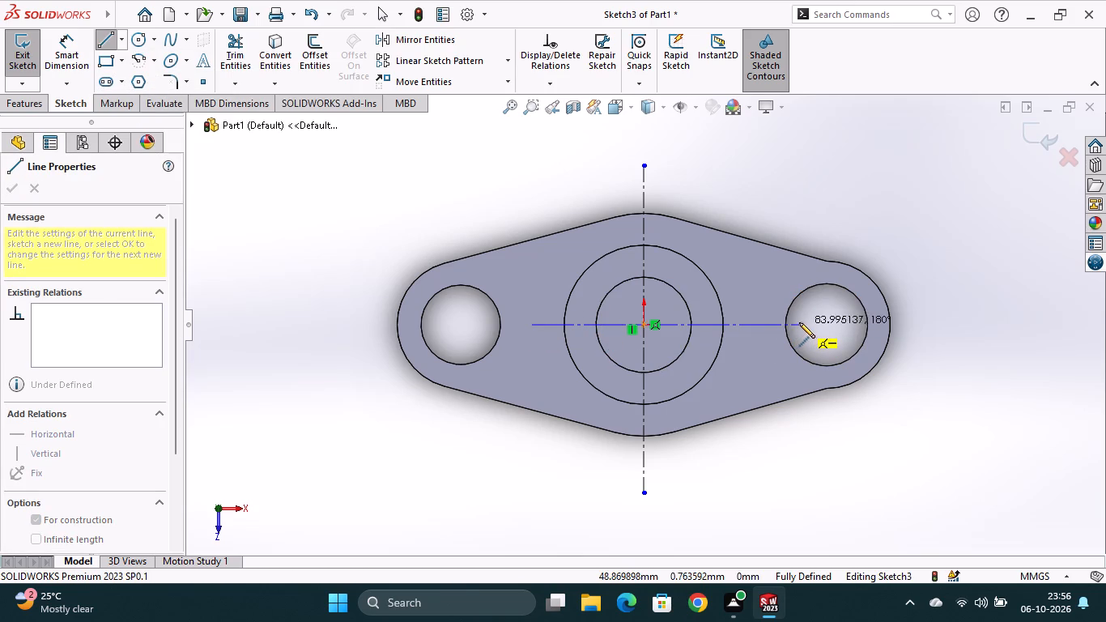
pyautogui.click(768, 326)
pyautogui.press('Escape')
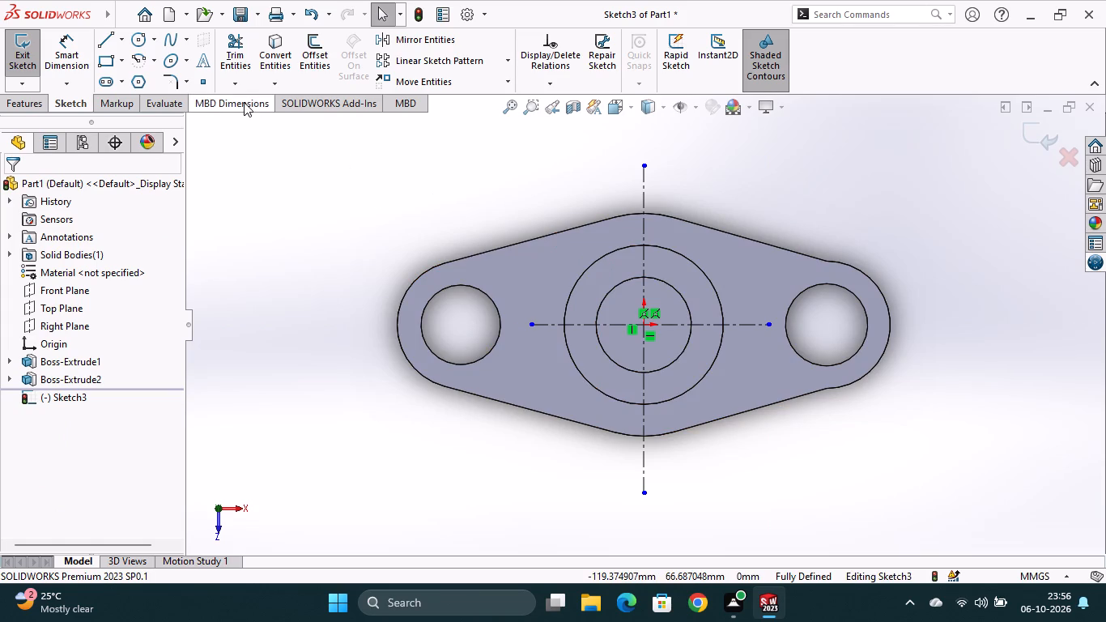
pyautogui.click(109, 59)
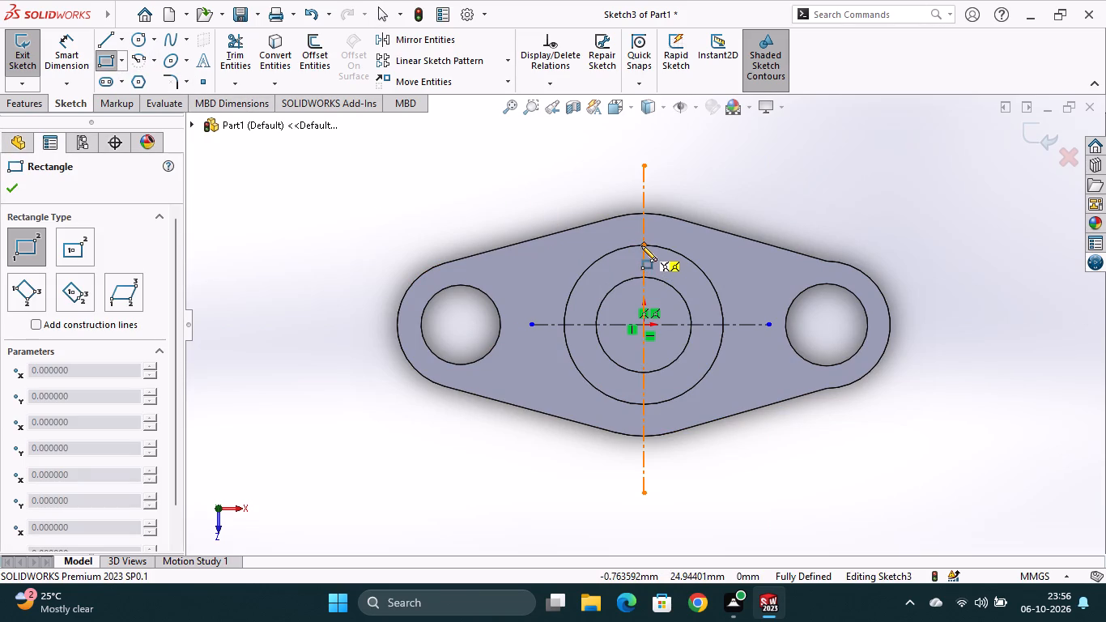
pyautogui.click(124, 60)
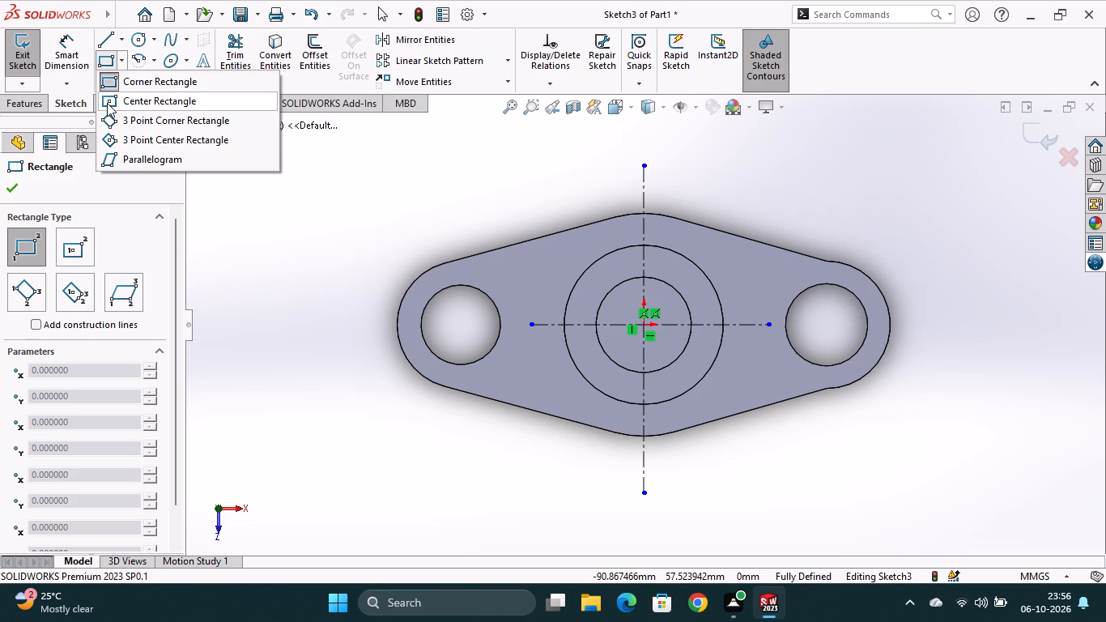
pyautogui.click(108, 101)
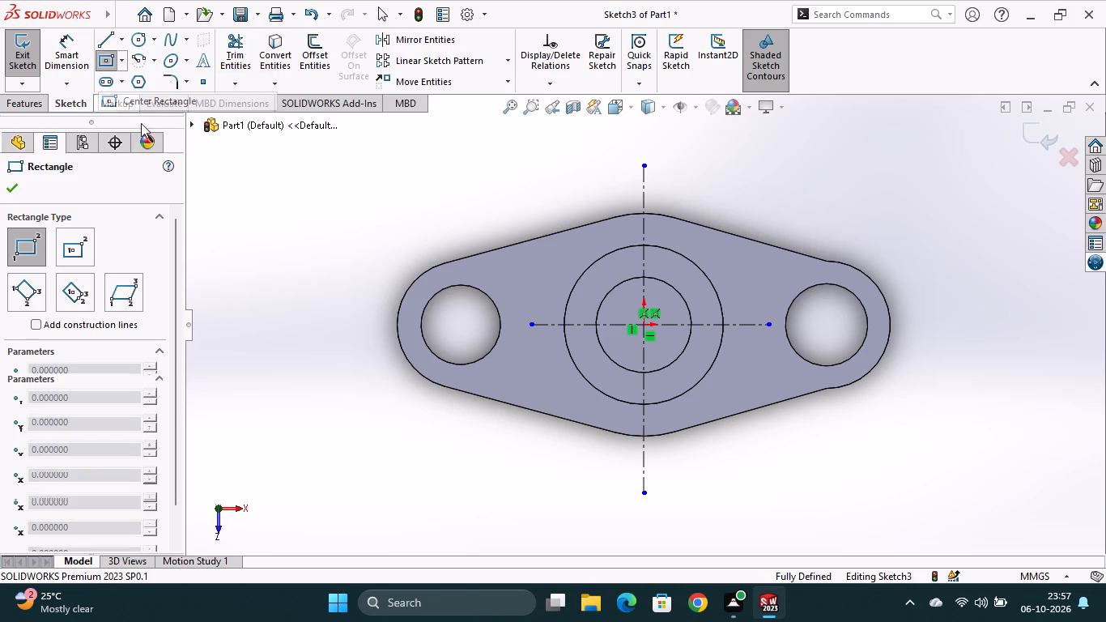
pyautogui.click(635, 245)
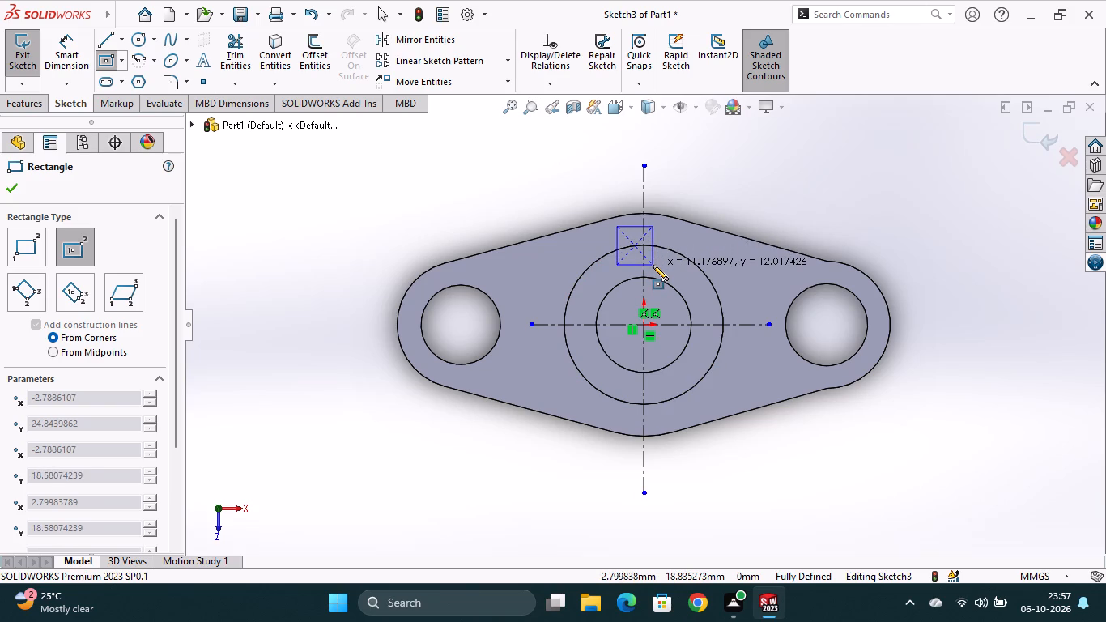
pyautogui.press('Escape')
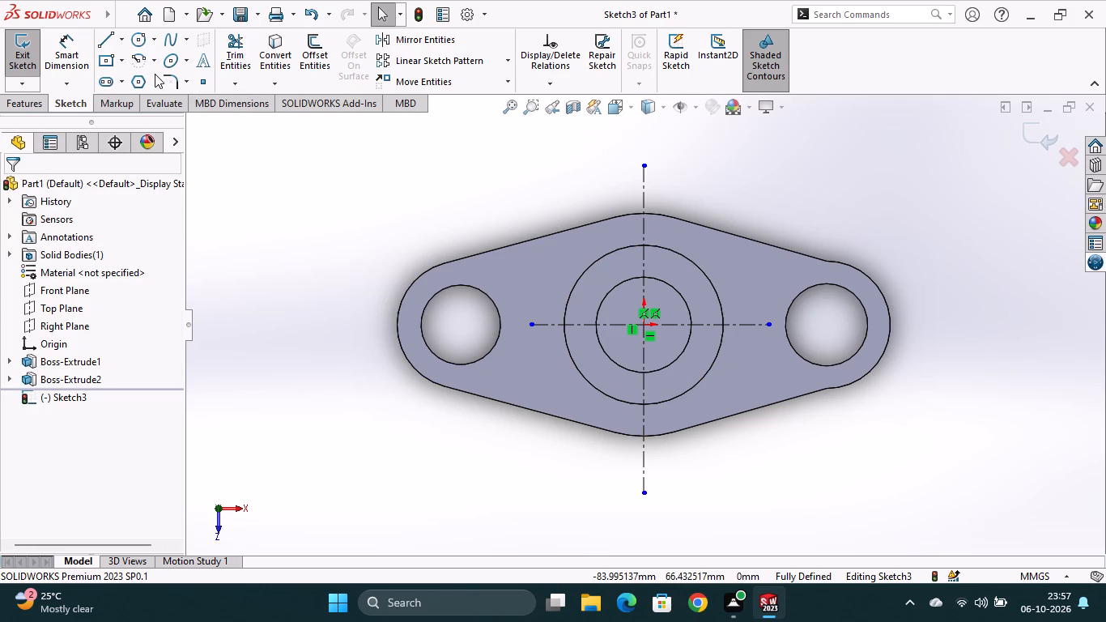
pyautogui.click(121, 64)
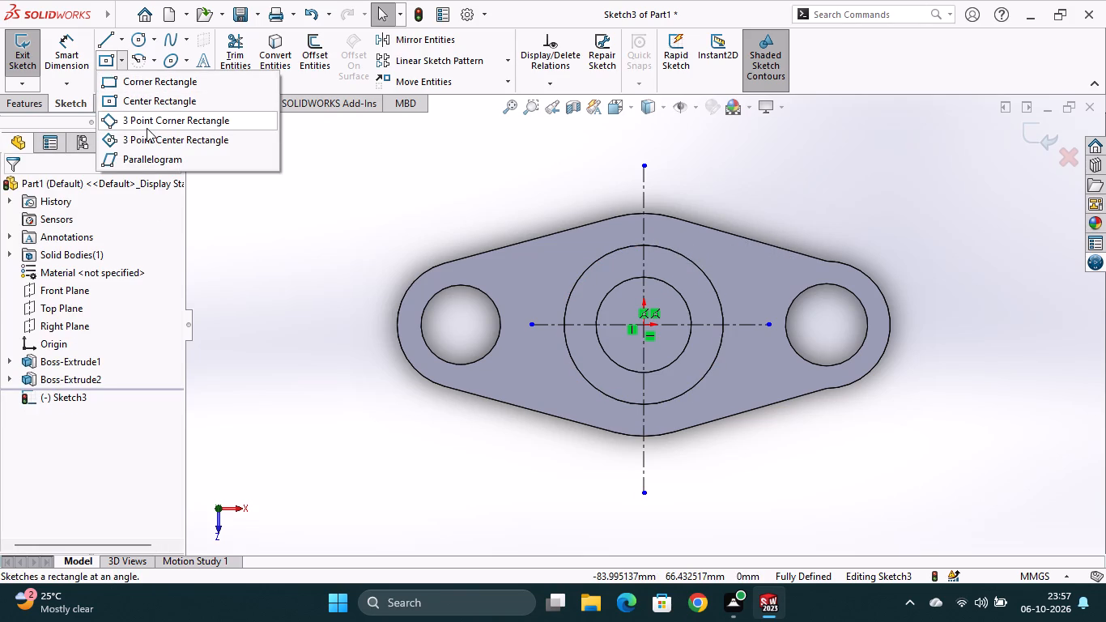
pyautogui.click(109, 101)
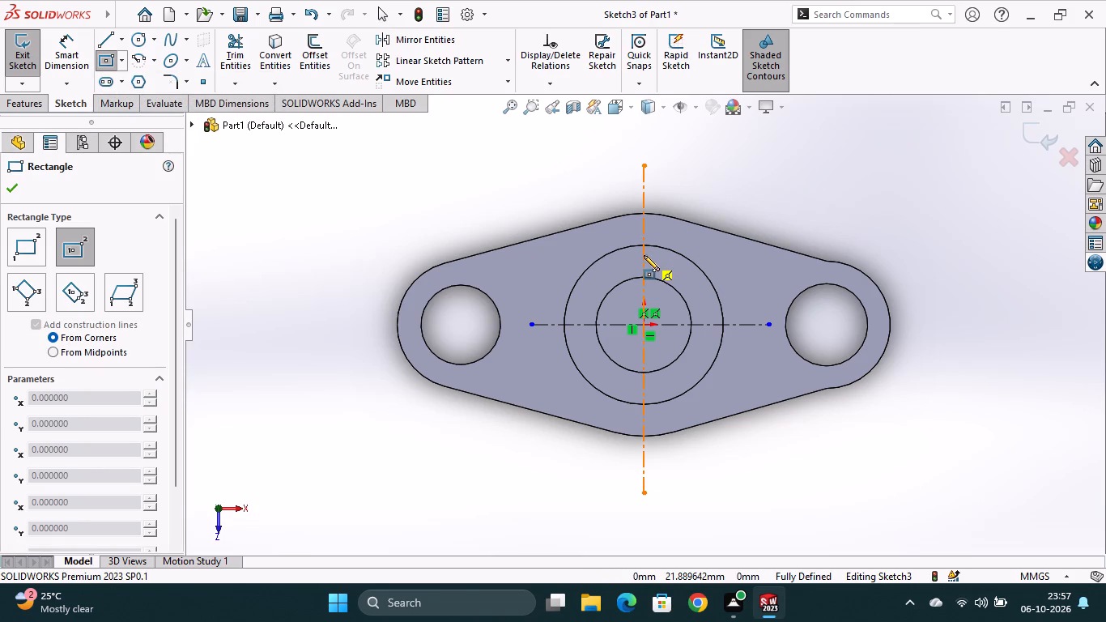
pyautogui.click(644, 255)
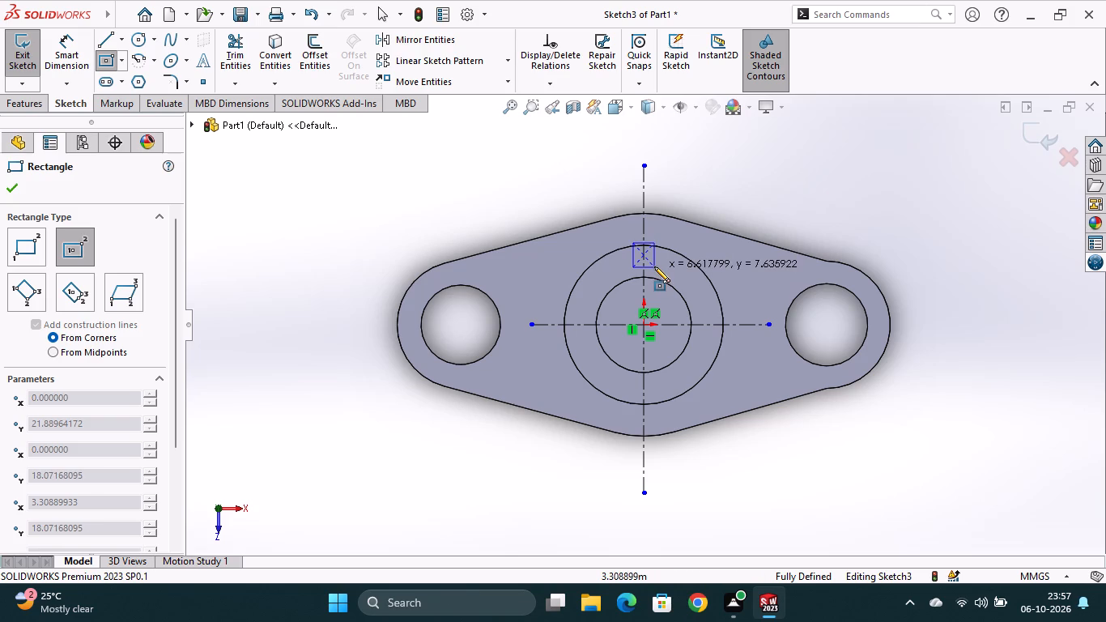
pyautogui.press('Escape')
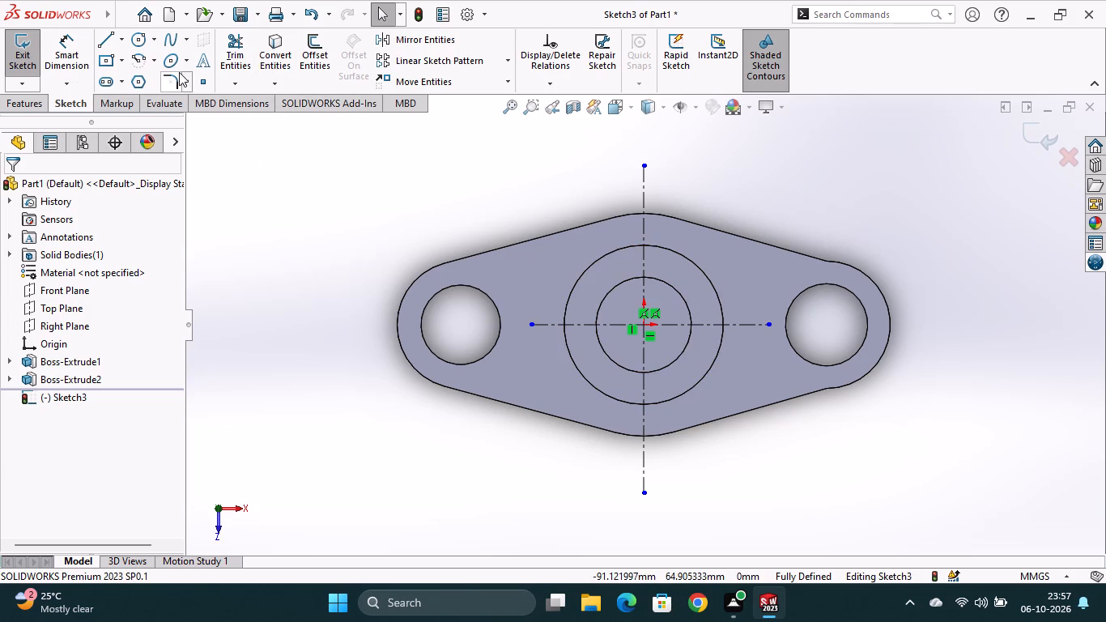
# Offset the cylinder's inner circular edge outward by 5 mm to make a mid-wall guide circle.
pyautogui.click(321, 66)
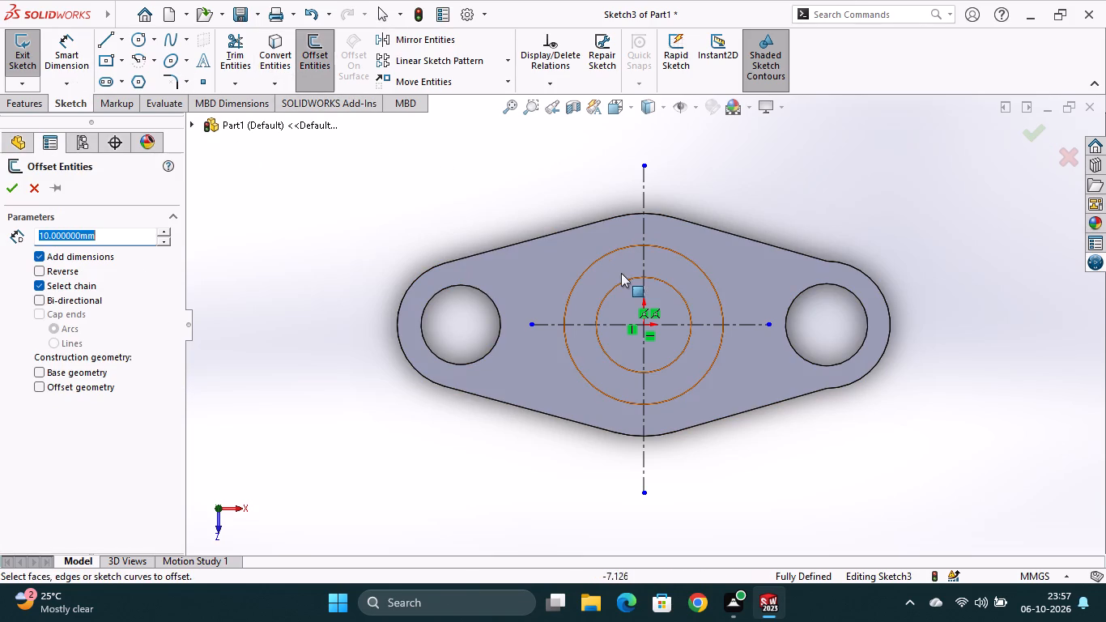
pyautogui.click(632, 279)
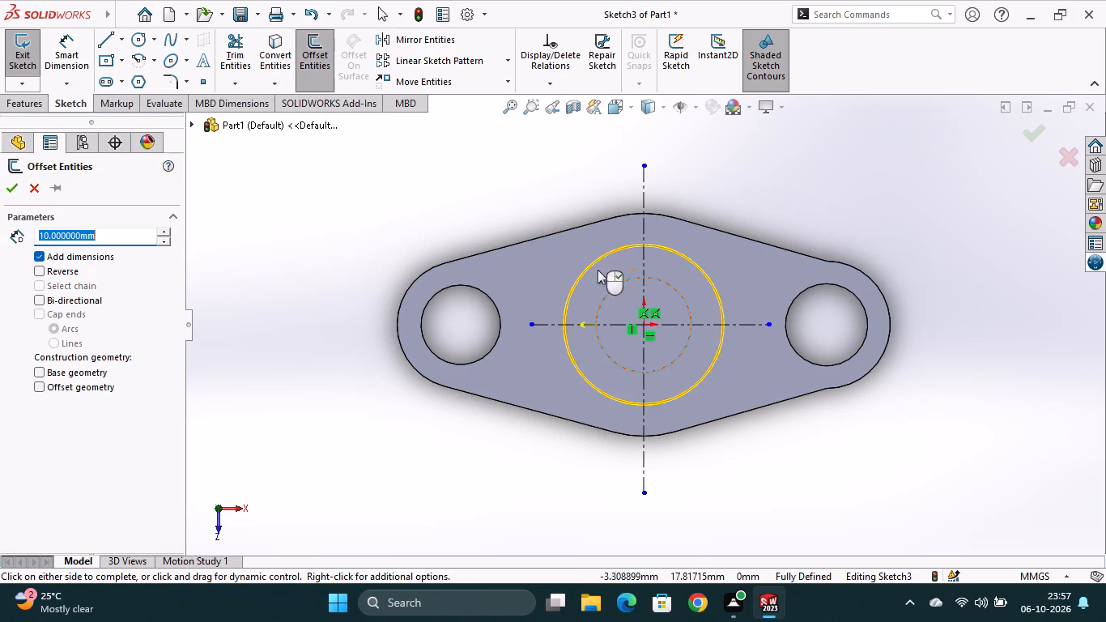
pyautogui.moveTo(102, 236); pyautogui.dragTo(81, 235)
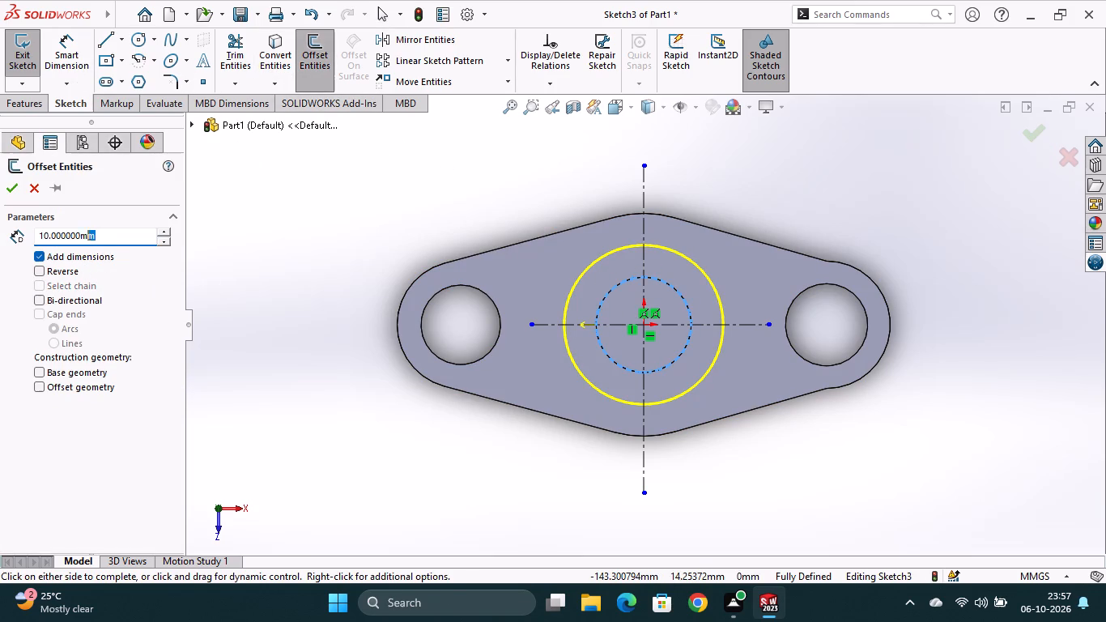
pyautogui.moveTo(81, 235); pyautogui.dragTo(27, 241)
pyautogui.press('5')
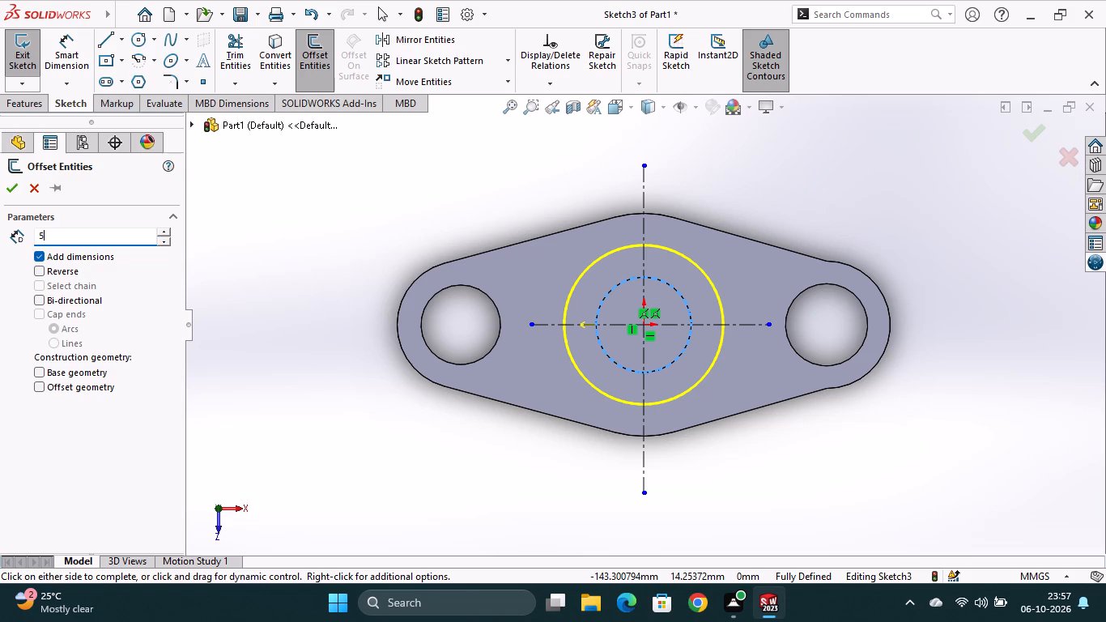
pyautogui.press('Return')
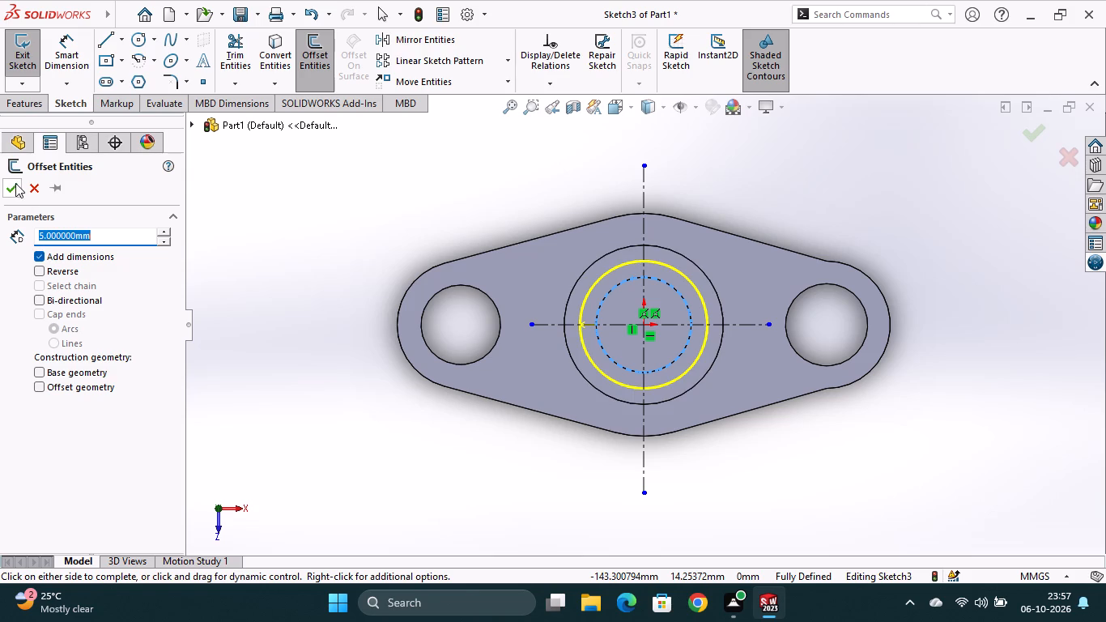
pyautogui.click(15, 185)
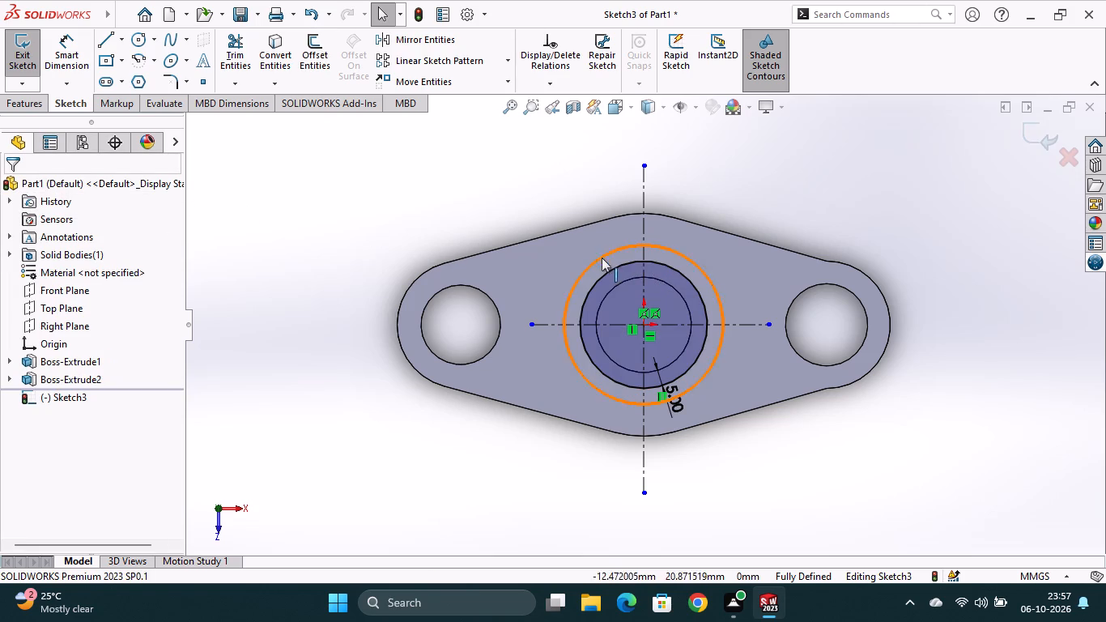
# Sketch a center rectangle about 6.9 mm wide and 10.8 mm high, centred where the offset circle meets the vertical centerline, its corner on the bore edge.
pyautogui.click(121, 62)
pyautogui.click(131, 104)
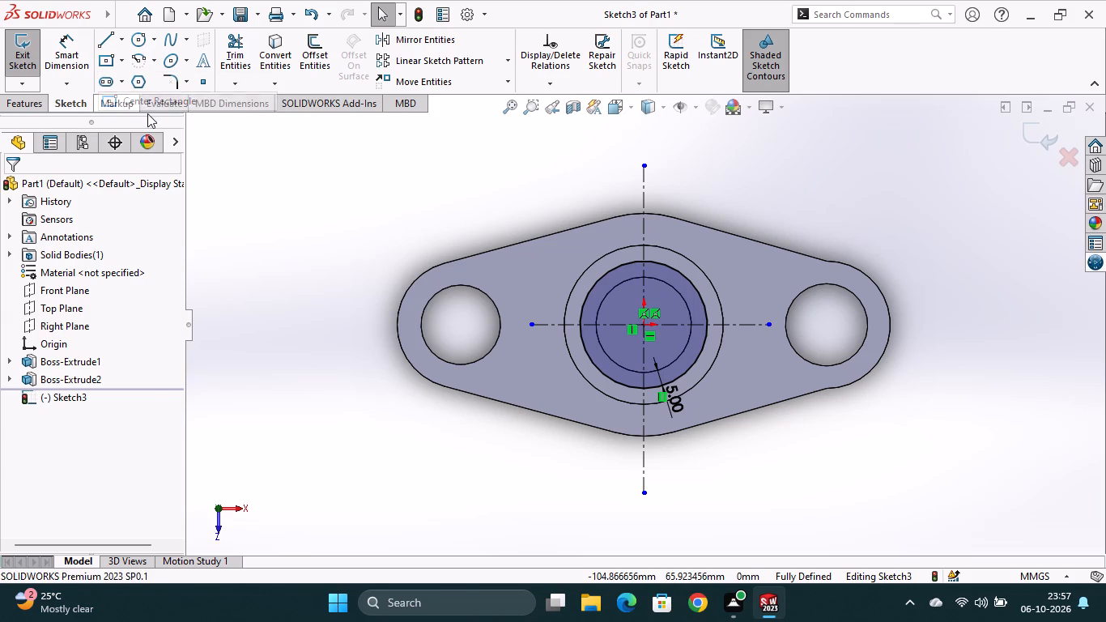
pyautogui.click(643, 260)
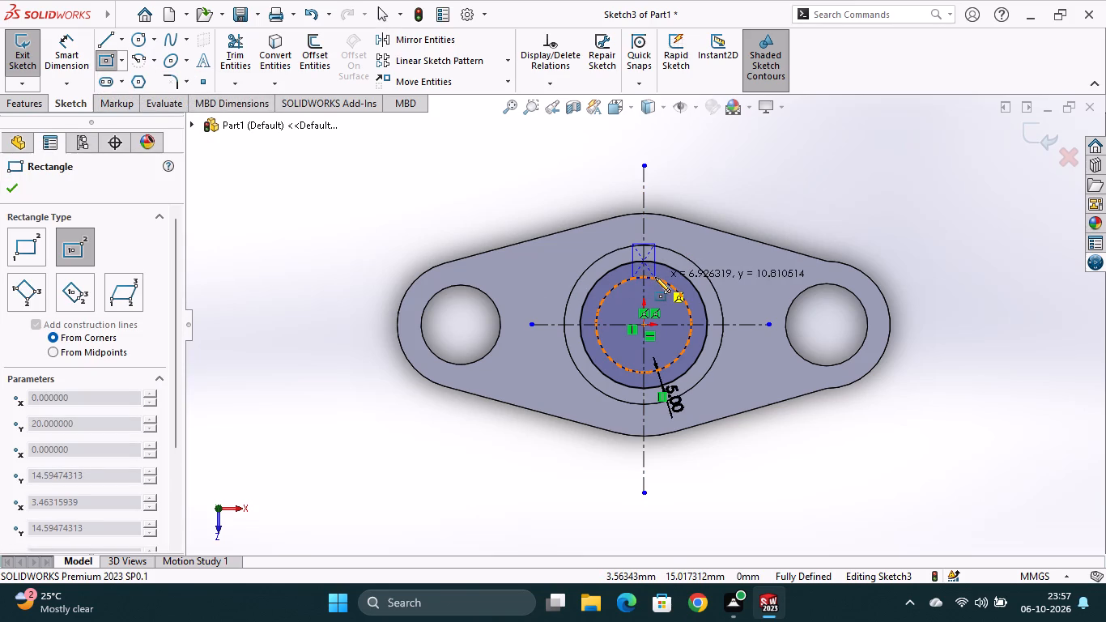
pyautogui.click(655, 277)
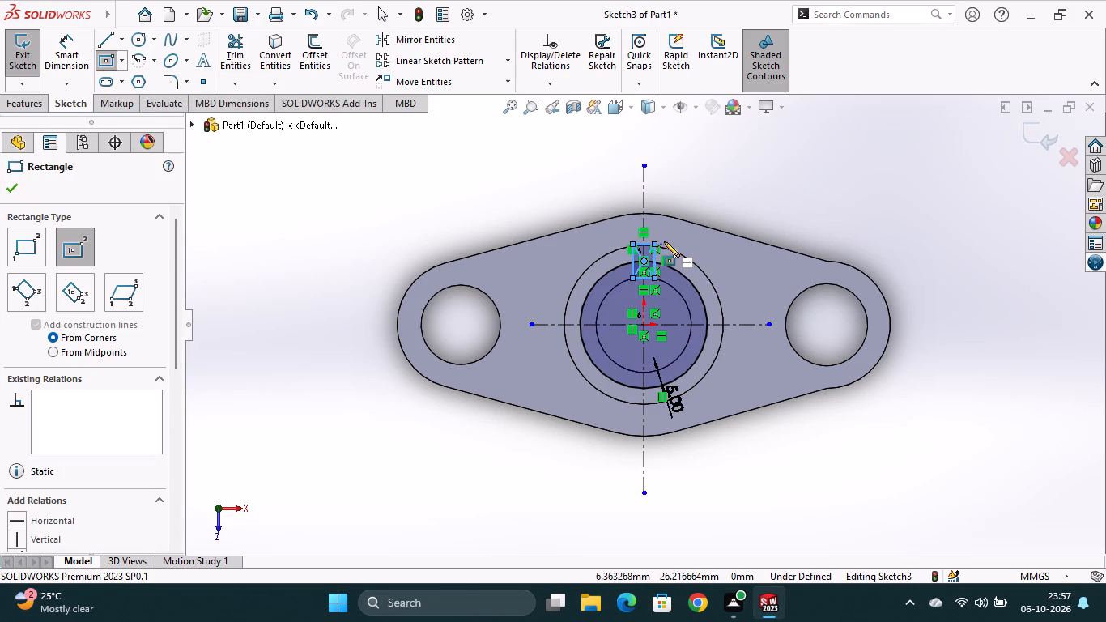
pyautogui.press('Escape')
# Delete the offset guide circle from the sketch.
pyautogui.click(687, 279)
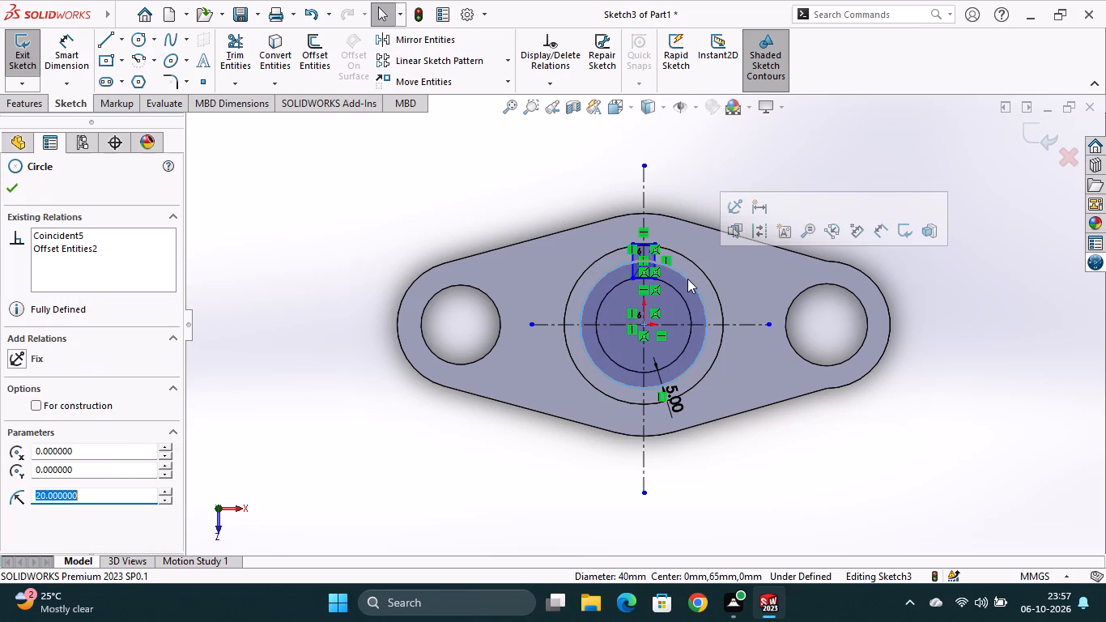
pyautogui.press('Delete')
# Dimension the rectangle on the ring wall to 10 mm high and 10 mm wide.
pyautogui.scroll(1, 627, 254)
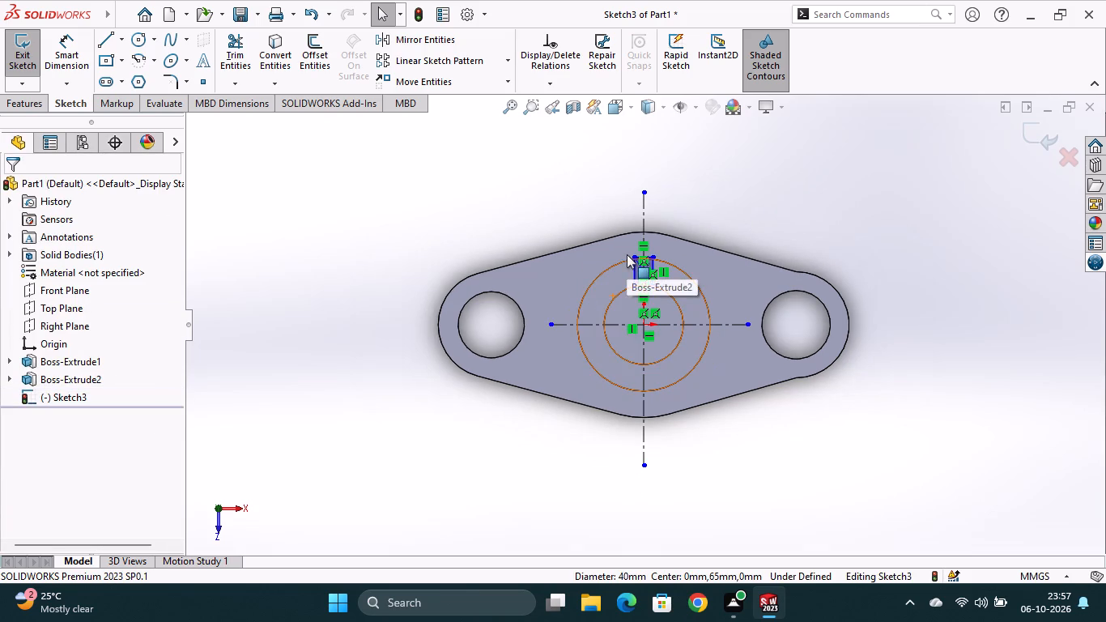
pyautogui.scroll(-5, 635, 261)
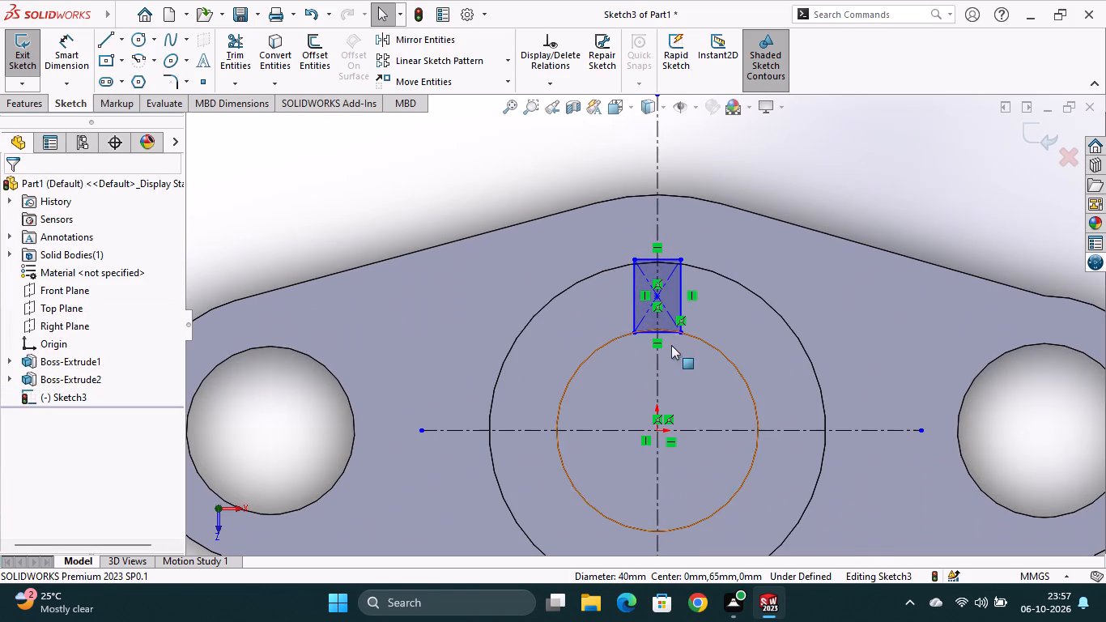
pyautogui.click(77, 54)
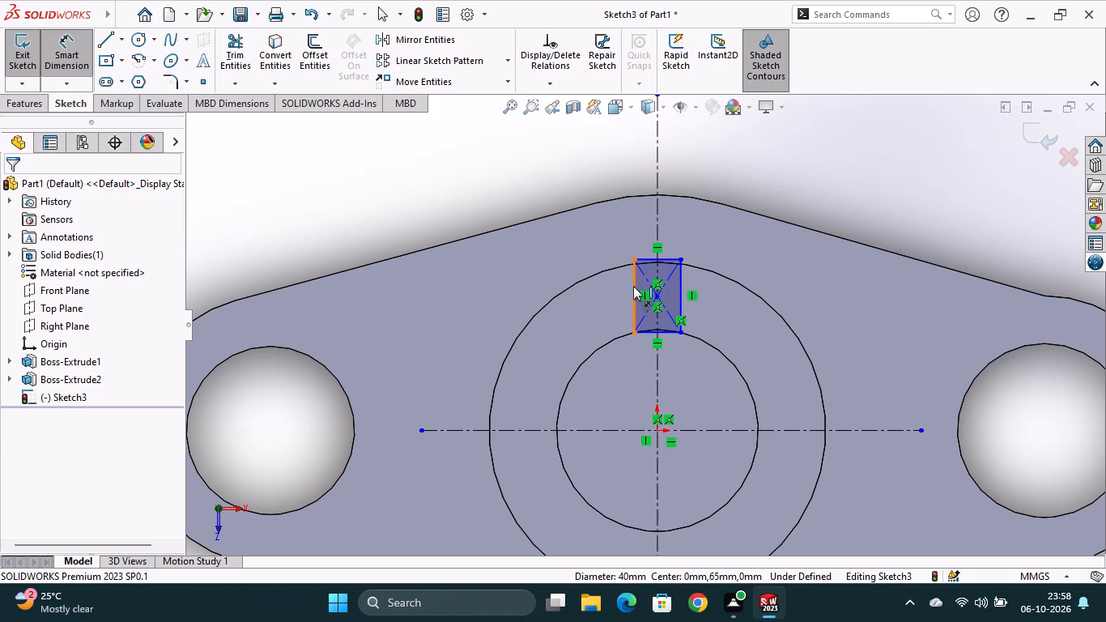
pyautogui.click(633, 286)
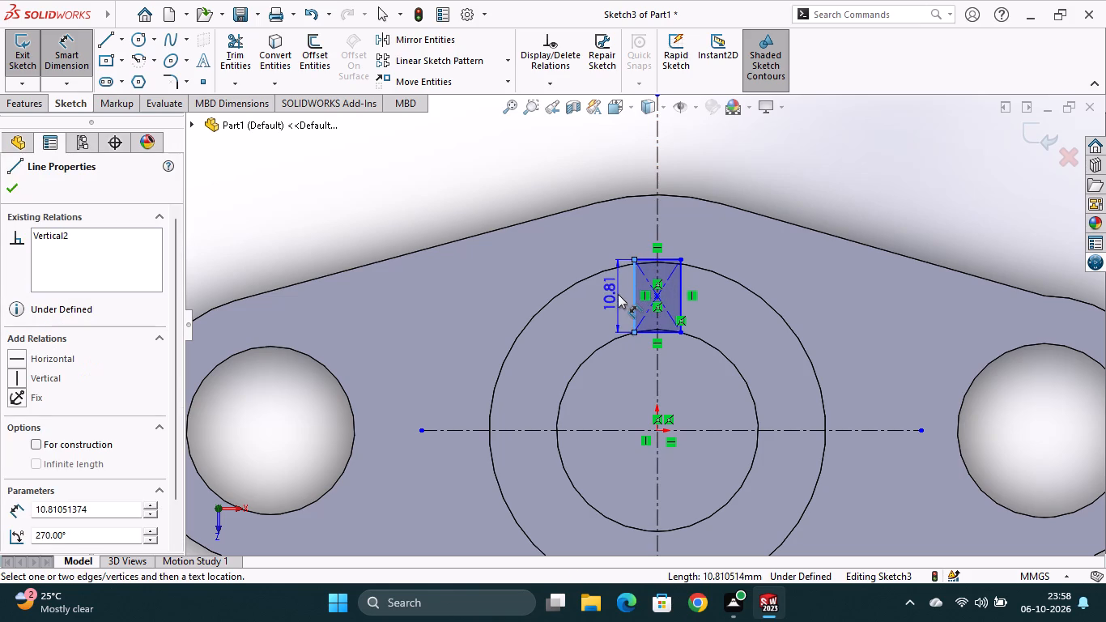
pyautogui.click(618, 294)
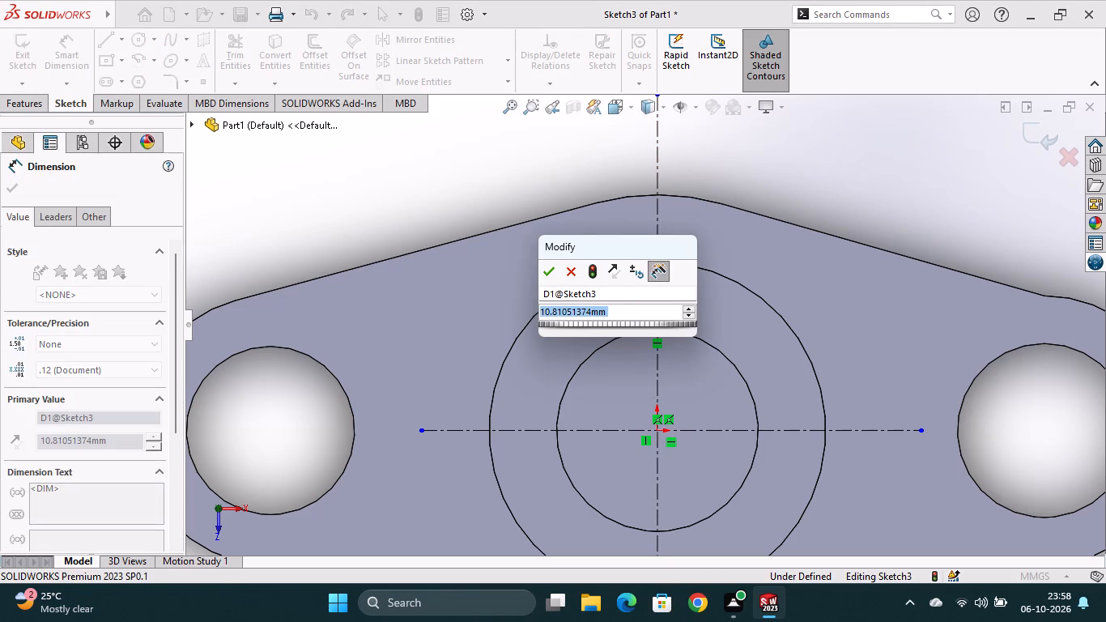
pyautogui.write('10')
pyautogui.press('Return')
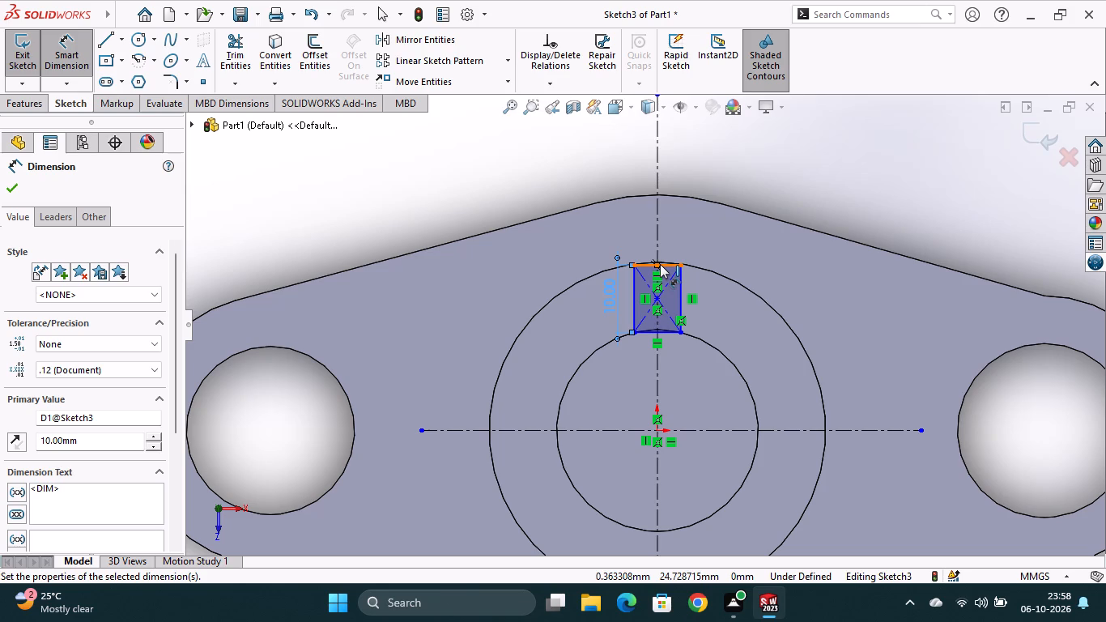
pyautogui.click(656, 332)
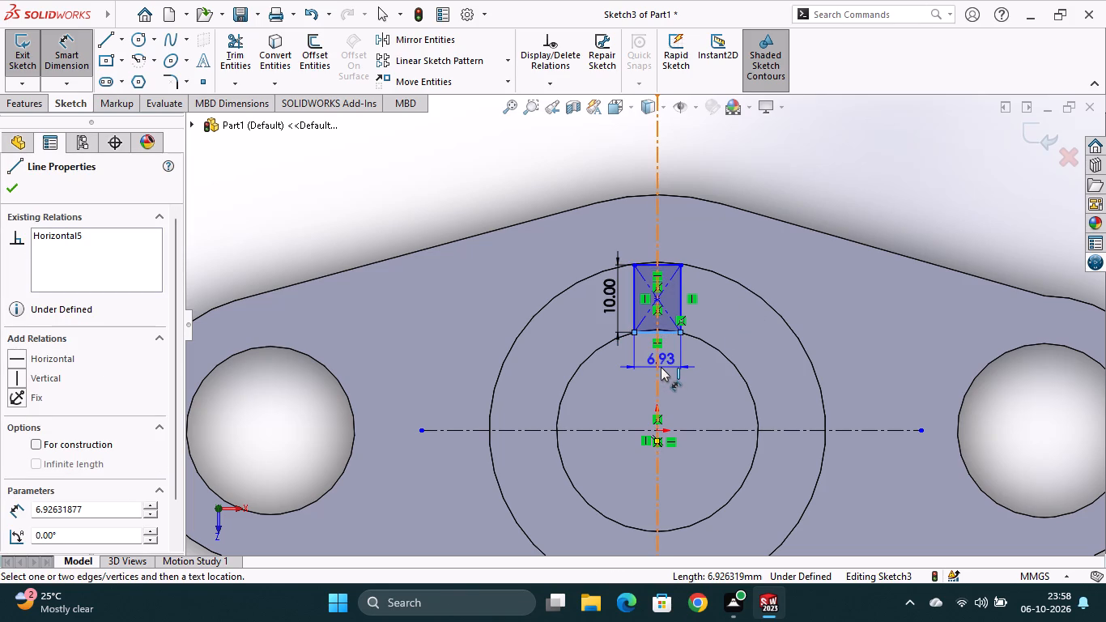
pyautogui.click(661, 367)
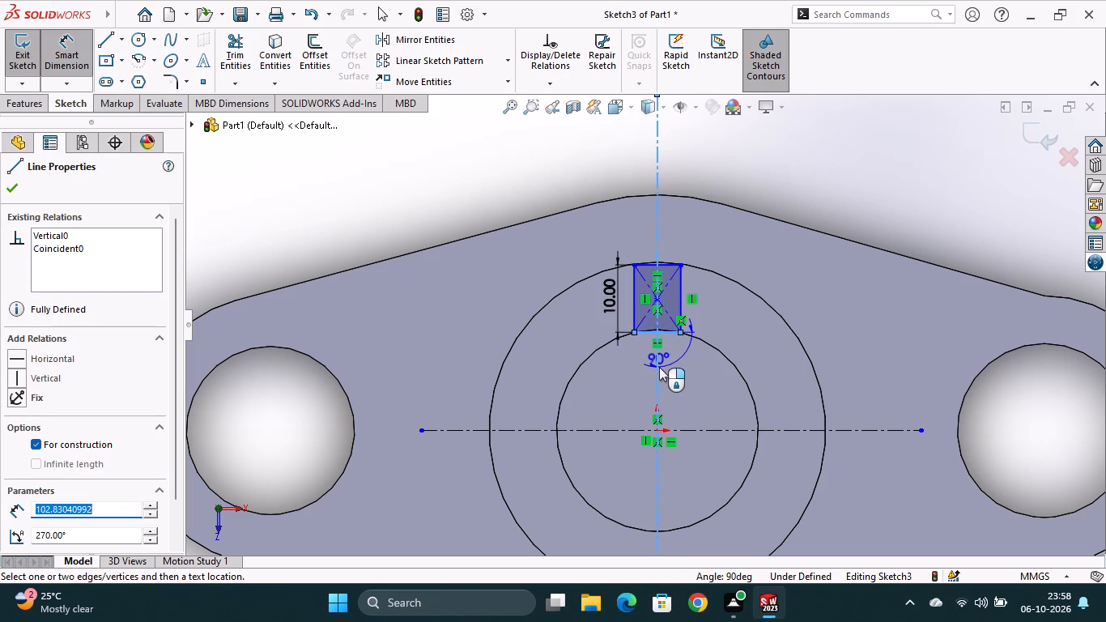
pyautogui.press('Escape')
pyautogui.click(664, 354)
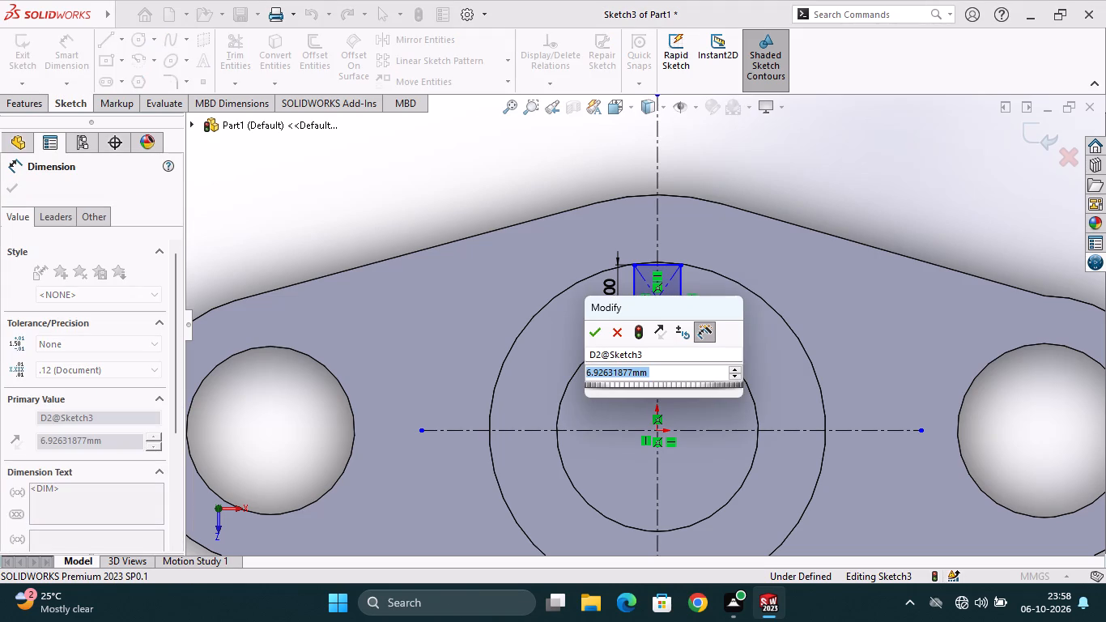
pyautogui.write('10')
pyautogui.press('Return')
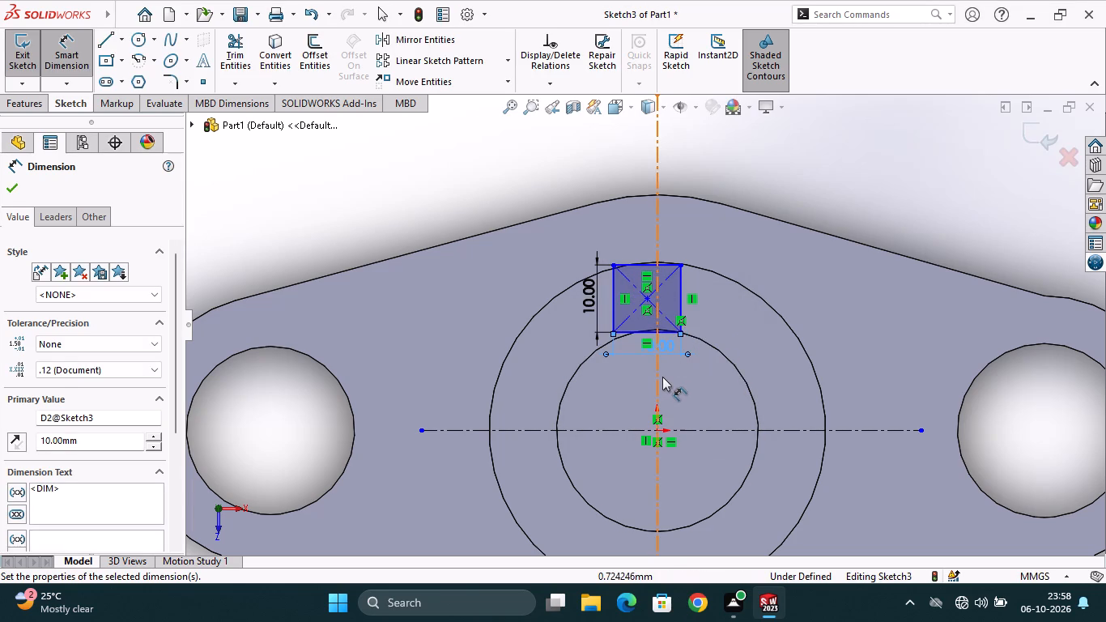
pyautogui.press('Escape')
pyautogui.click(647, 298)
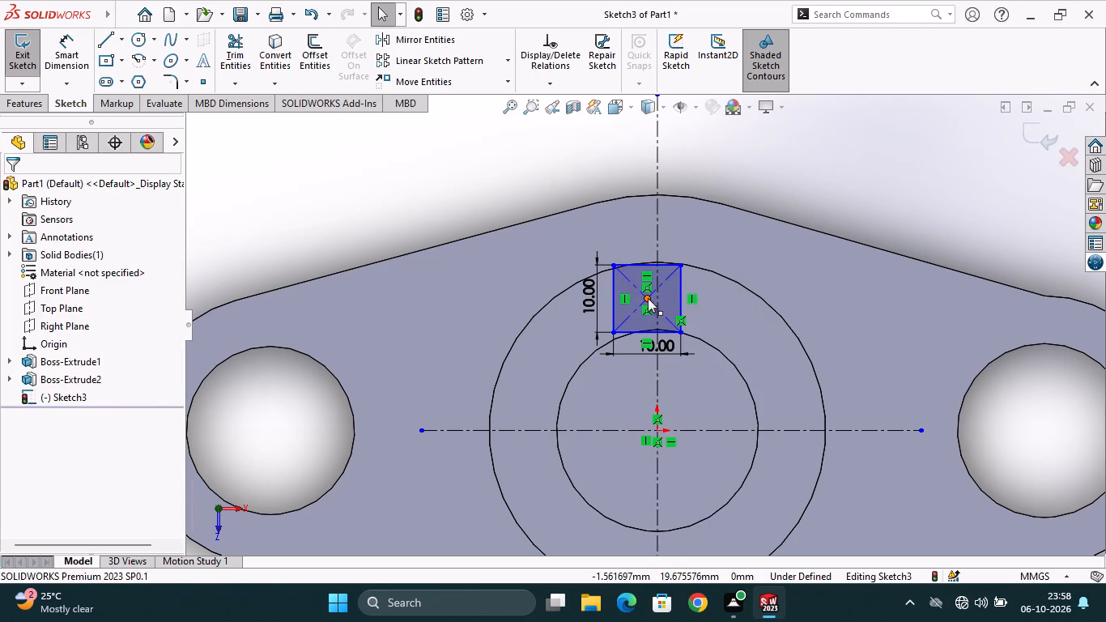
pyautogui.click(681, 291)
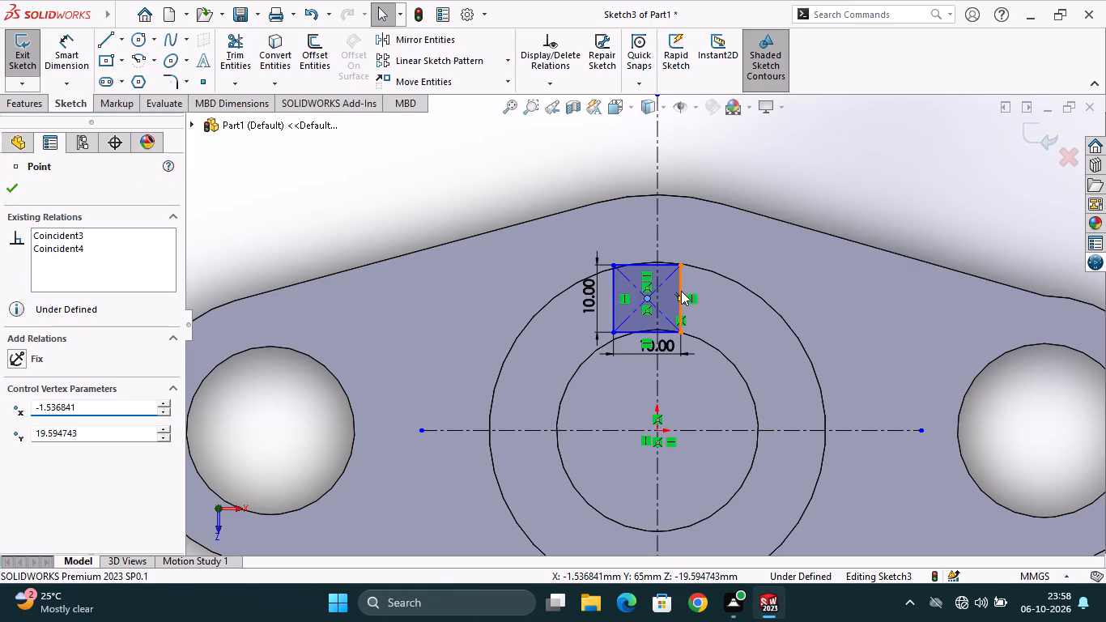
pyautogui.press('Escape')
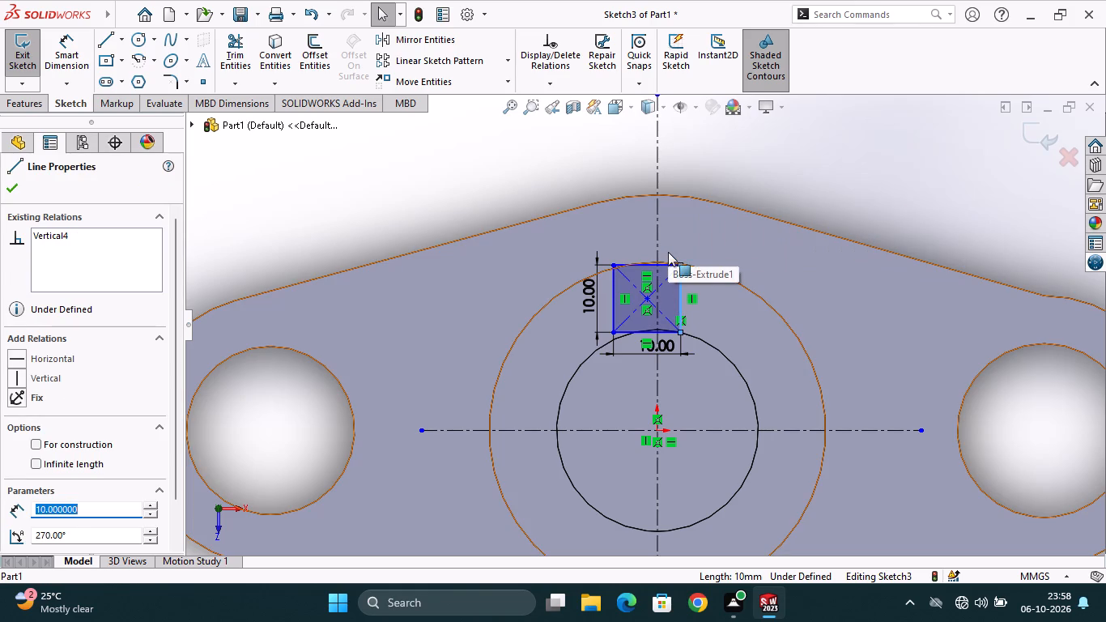
# Add a driven reference dimension from the rectangle's centre point to its right vertical side.
pyautogui.press('Escape')
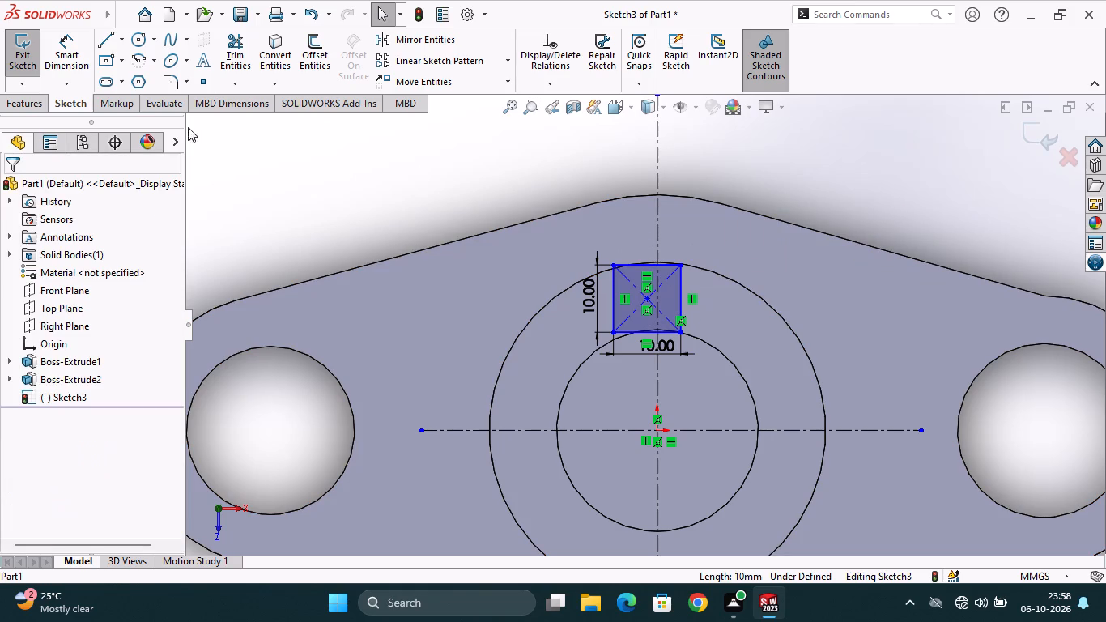
pyautogui.click(82, 59)
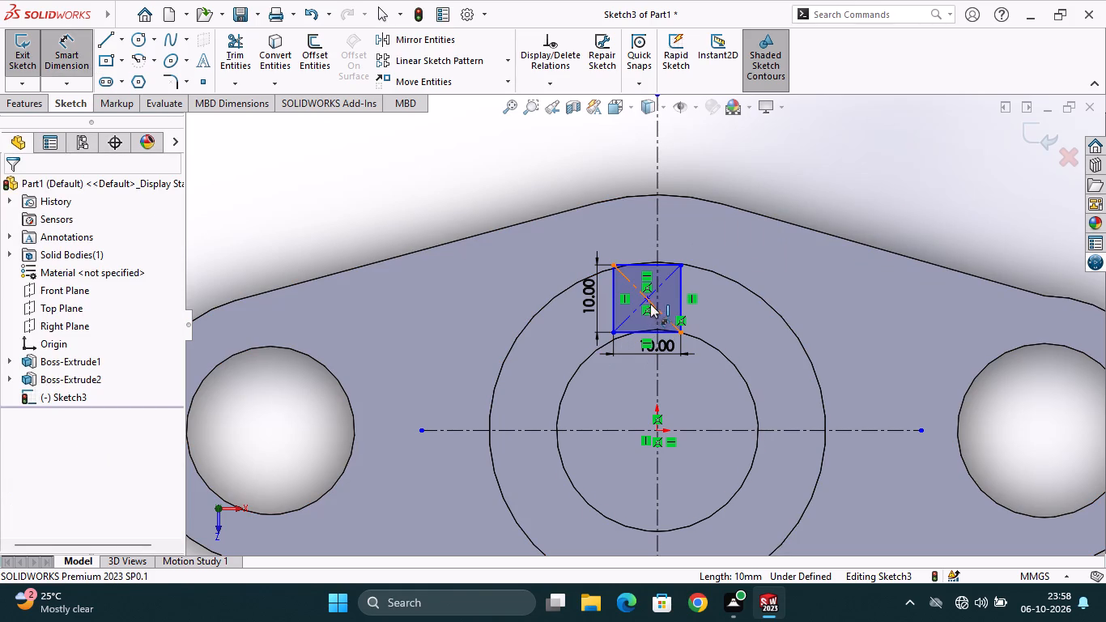
pyautogui.click(647, 296)
pyautogui.click(680, 292)
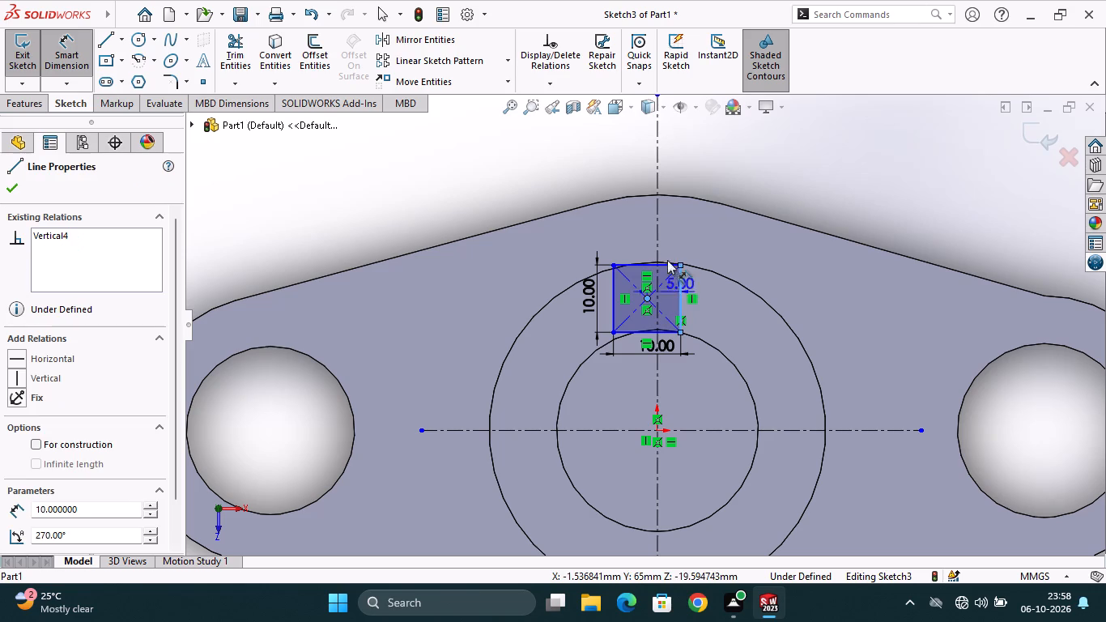
pyautogui.click(658, 249)
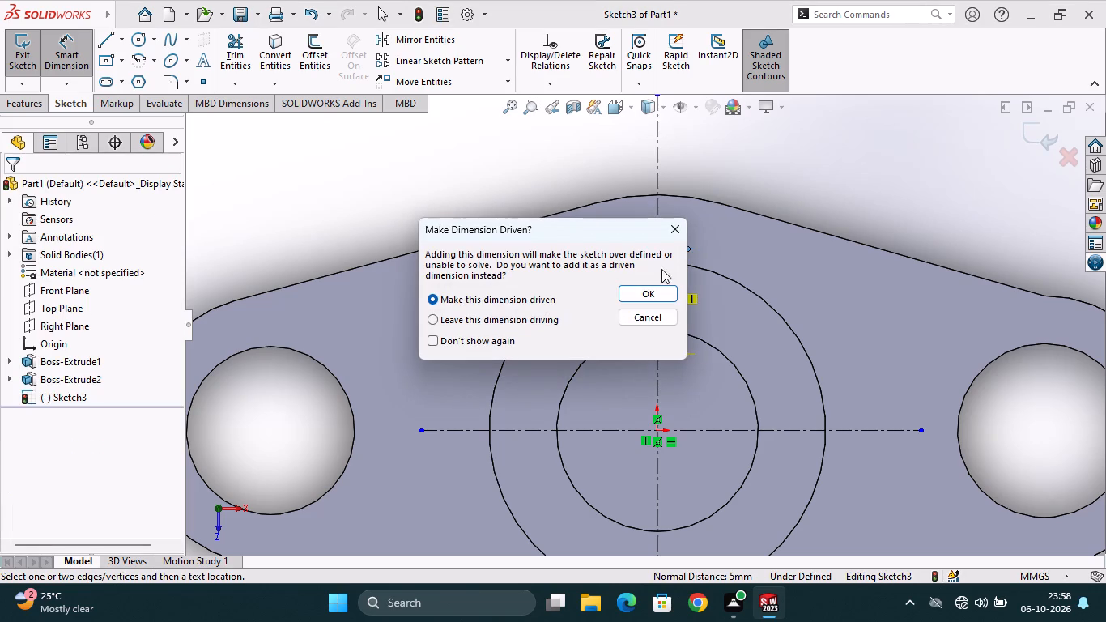
pyautogui.click(658, 293)
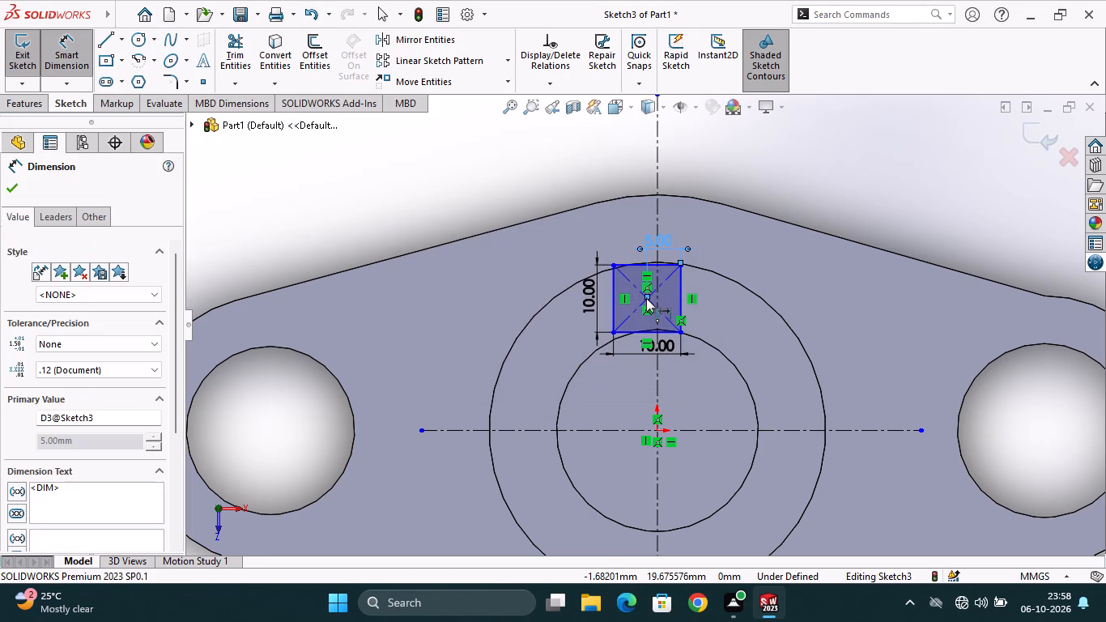
pyautogui.click(646, 297)
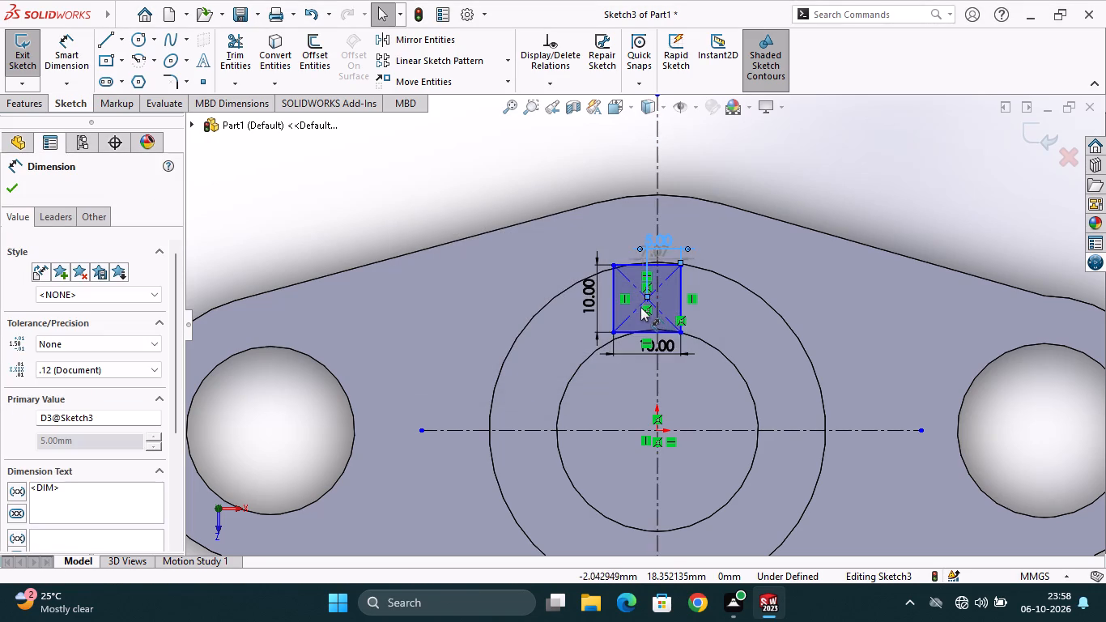
pyautogui.press('Escape')
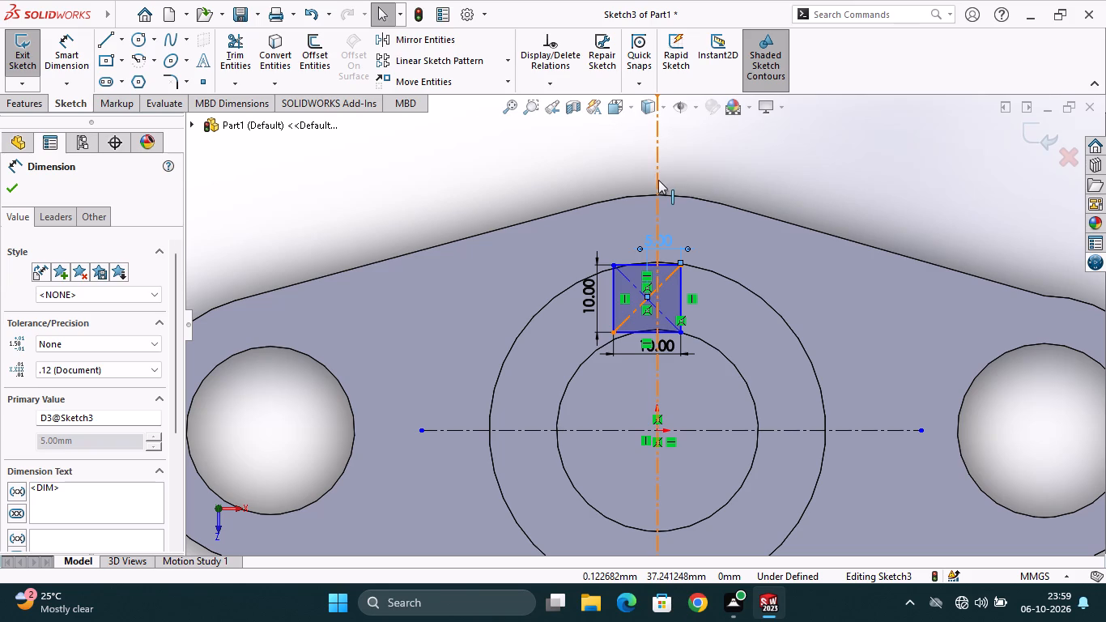
# Dimension the distance from the vertical centerline to the rectangle's right side as 5 mm, centring the rectangle on the line.
pyautogui.click(73, 40)
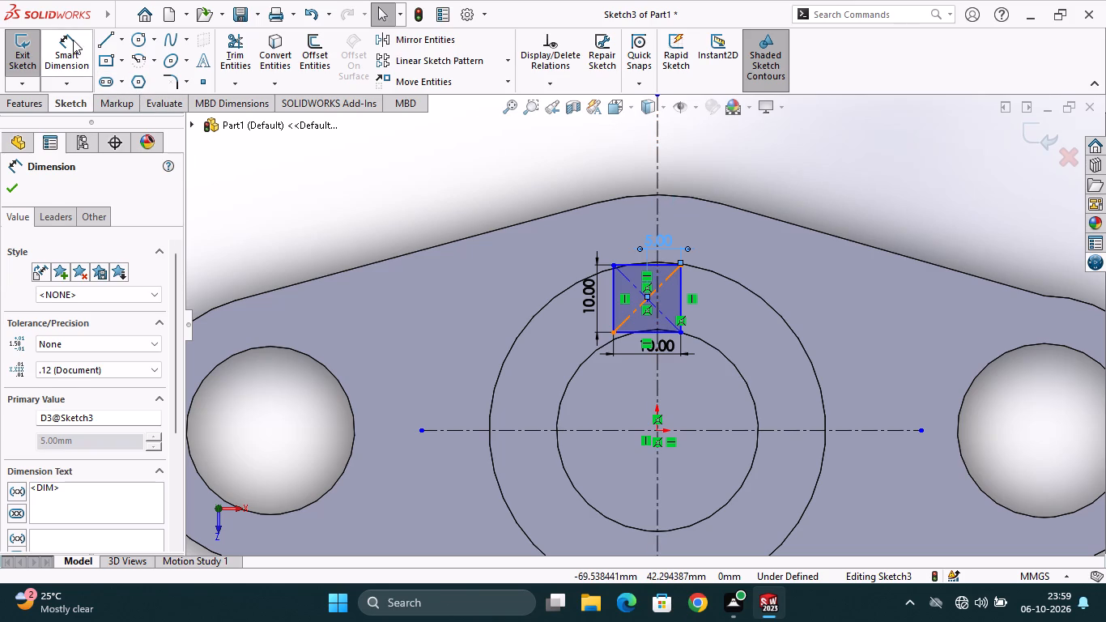
pyautogui.click(657, 165)
pyautogui.click(680, 285)
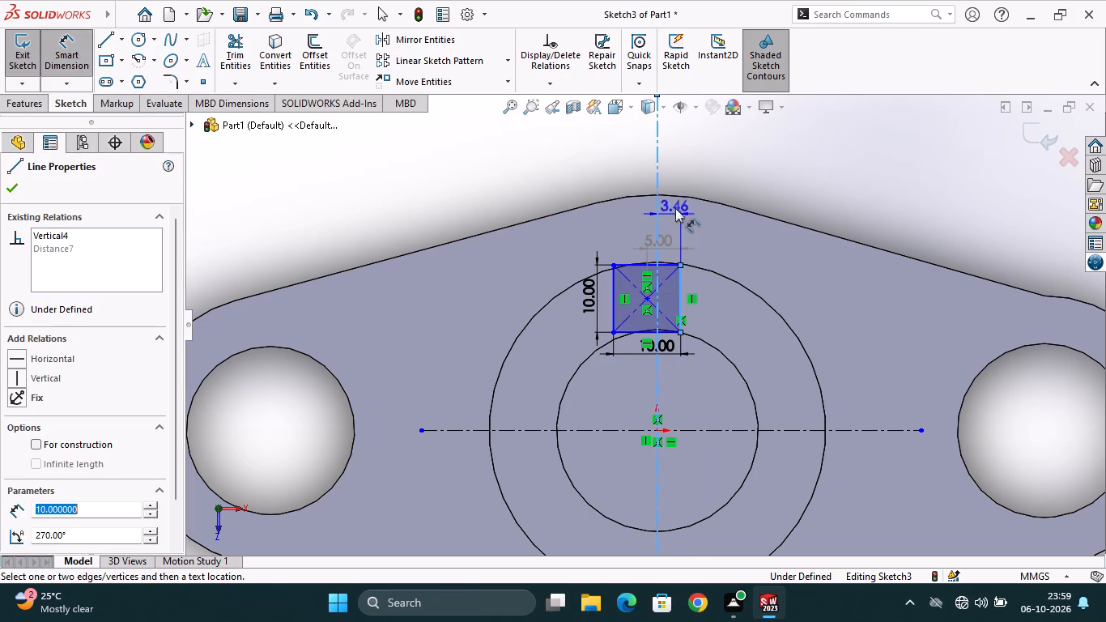
pyautogui.click(681, 176)
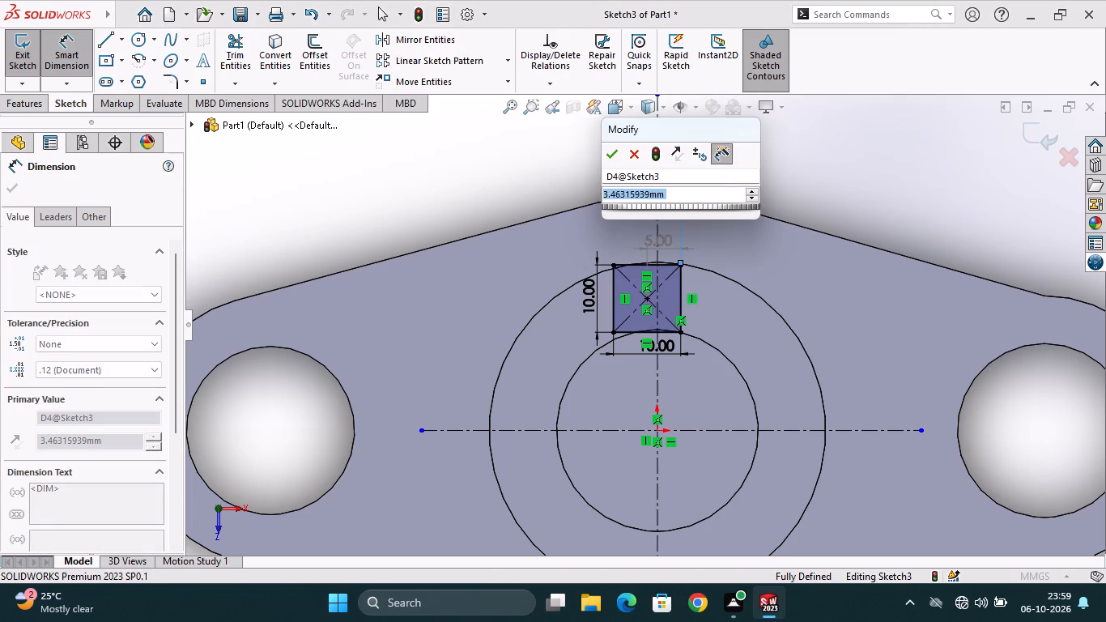
pyautogui.press('5')
pyautogui.press('Return')
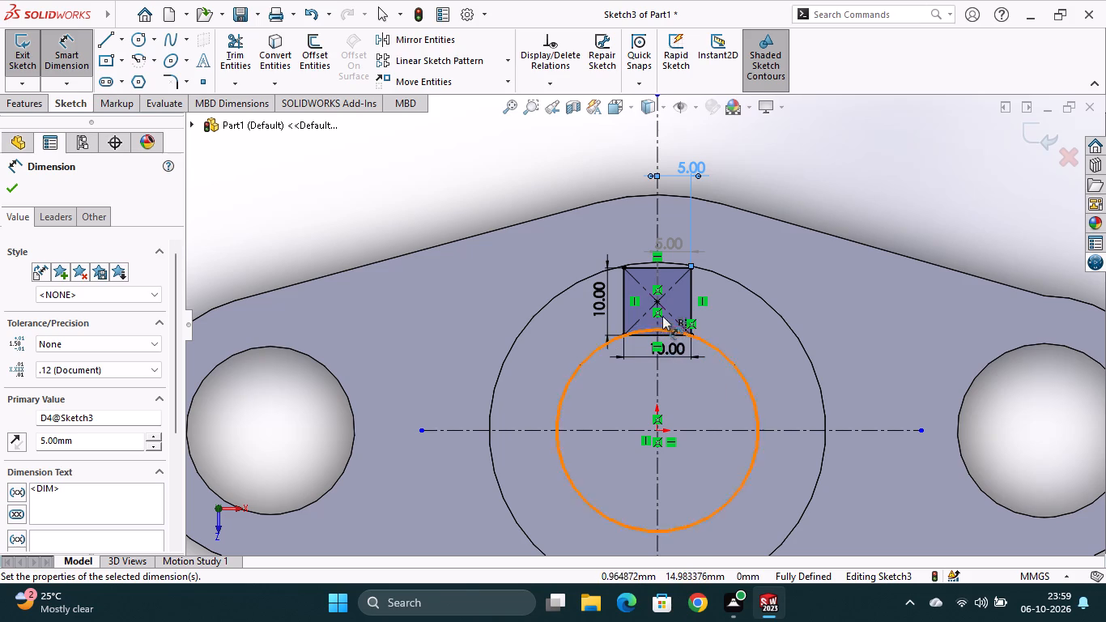
# Examine the rectangle on the cylinder's top face in an angled view, ending in the Top view.
pyautogui.scroll(-1, 685, 331)
pyautogui.scroll(3, 684, 340)
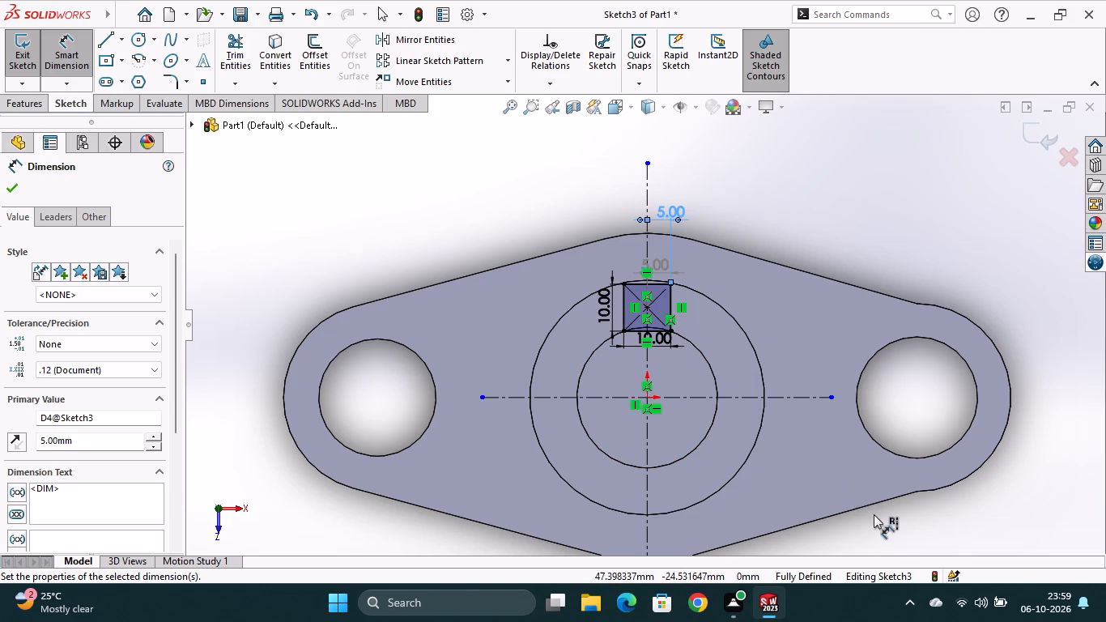
pyautogui.scroll(-1, 887, 520)
pyautogui.moveTo(887, 520); pyautogui.dragTo(897, 407, button='middle')
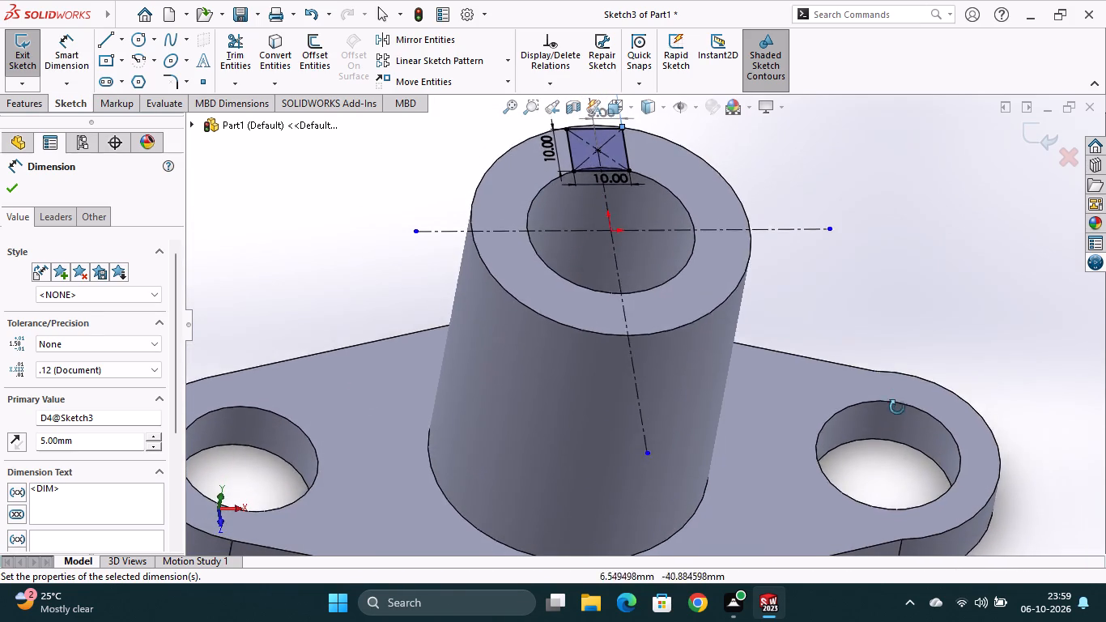
pyautogui.moveTo(897, 407); pyautogui.dragTo(883, 430, button='middle')
pyautogui.scroll(-2, 891, 437)
pyautogui.scroll(3, 887, 442)
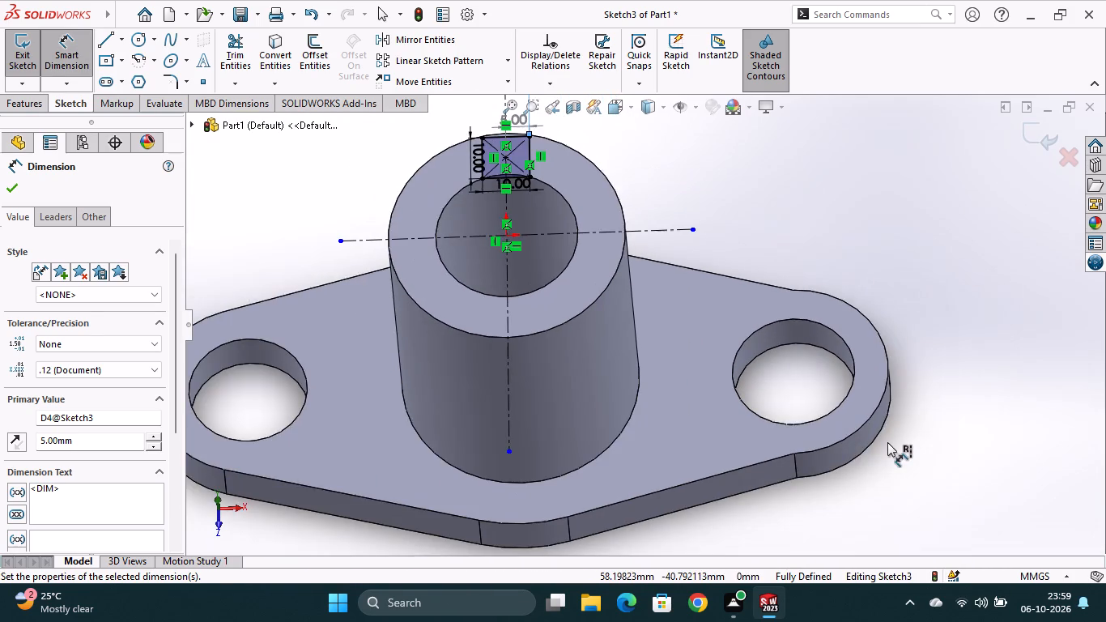
pyautogui.scroll(2, 879, 437)
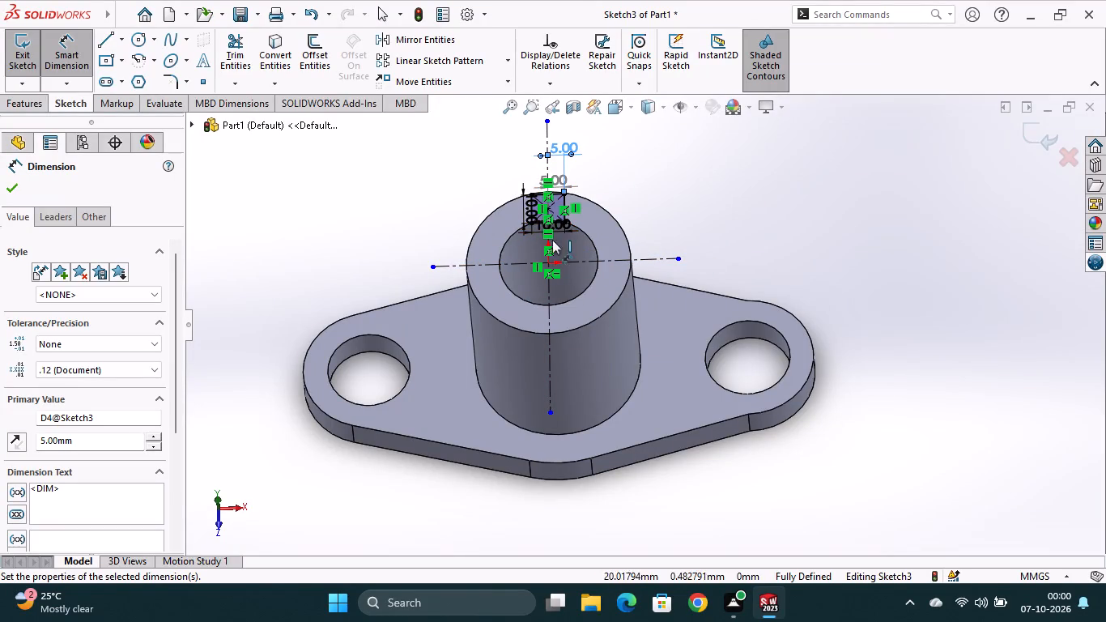
pyautogui.scroll(2, 535, 235)
pyautogui.click(632, 108)
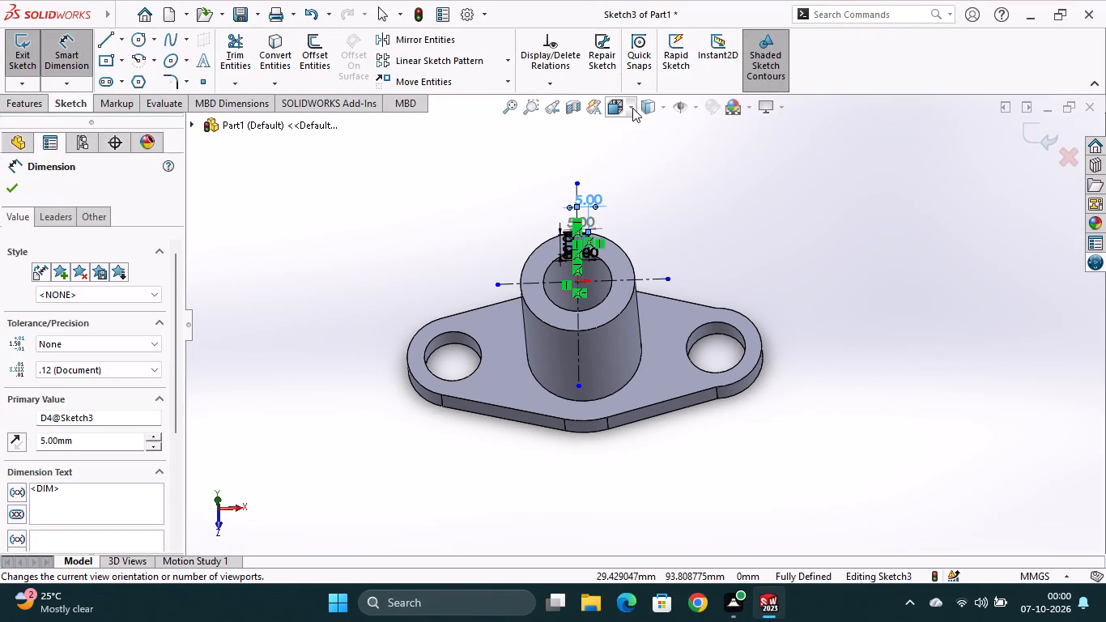
pyautogui.click(631, 158)
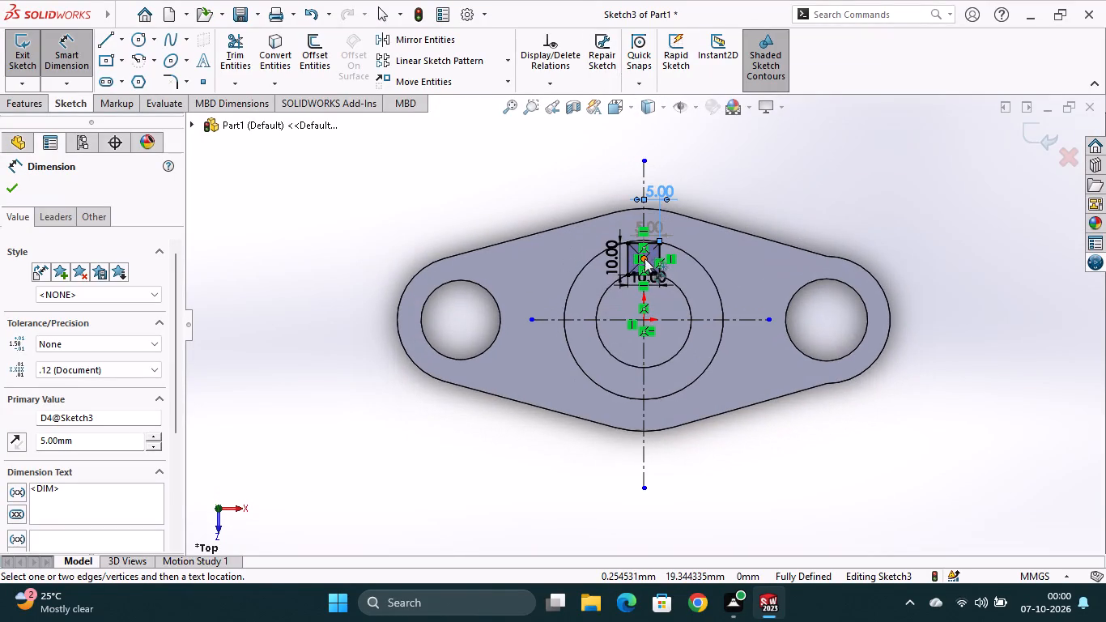
# Delete the rectangle's 10 mm height dimension.
pyautogui.scroll(1, 658, 266)
pyautogui.scroll(-3, 658, 266)
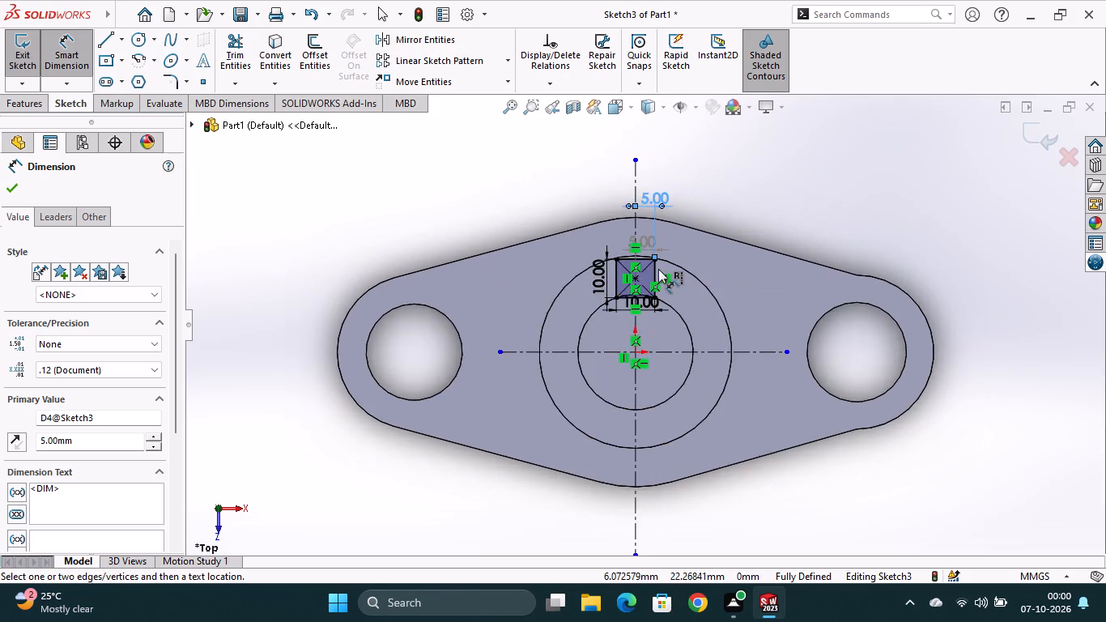
pyautogui.scroll(-5, 658, 273)
pyautogui.scroll(-1, 602, 351)
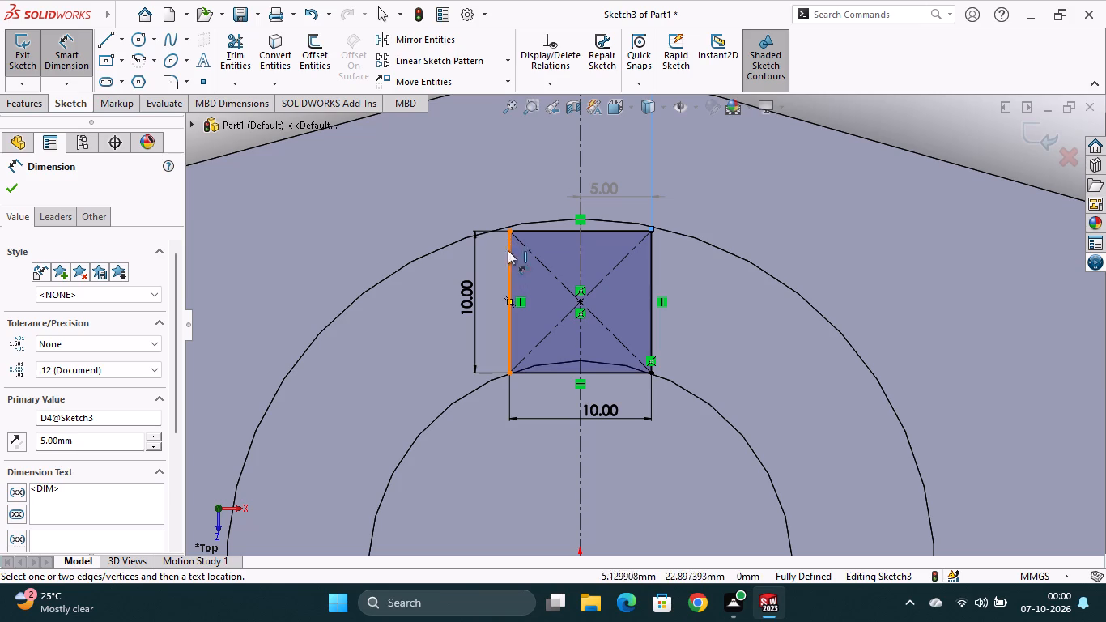
pyautogui.click(469, 293)
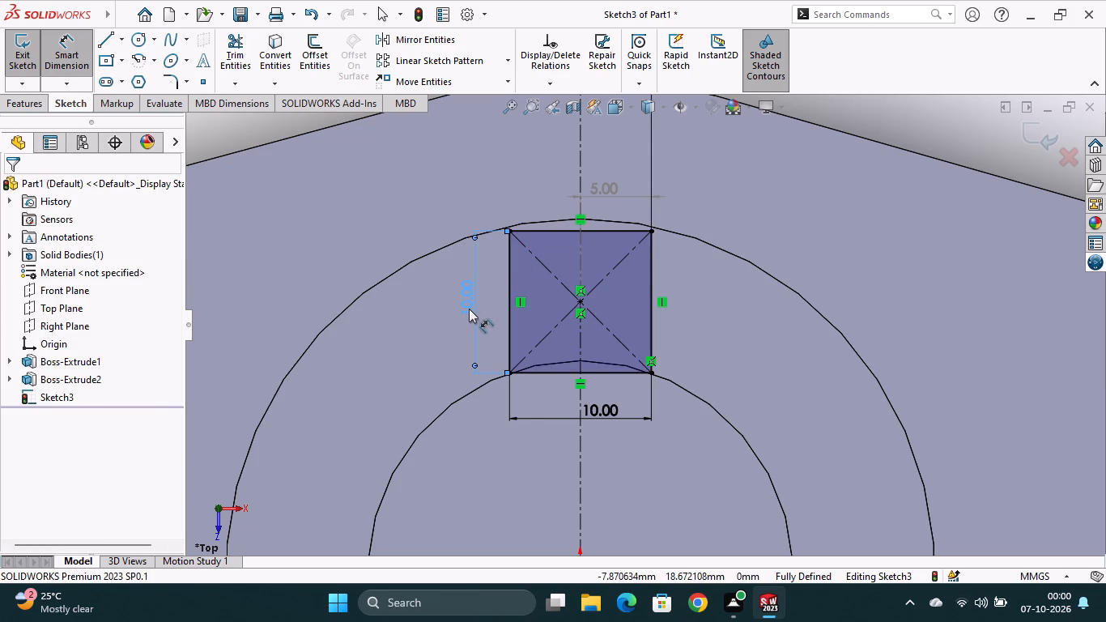
pyautogui.rightClick(469, 309)
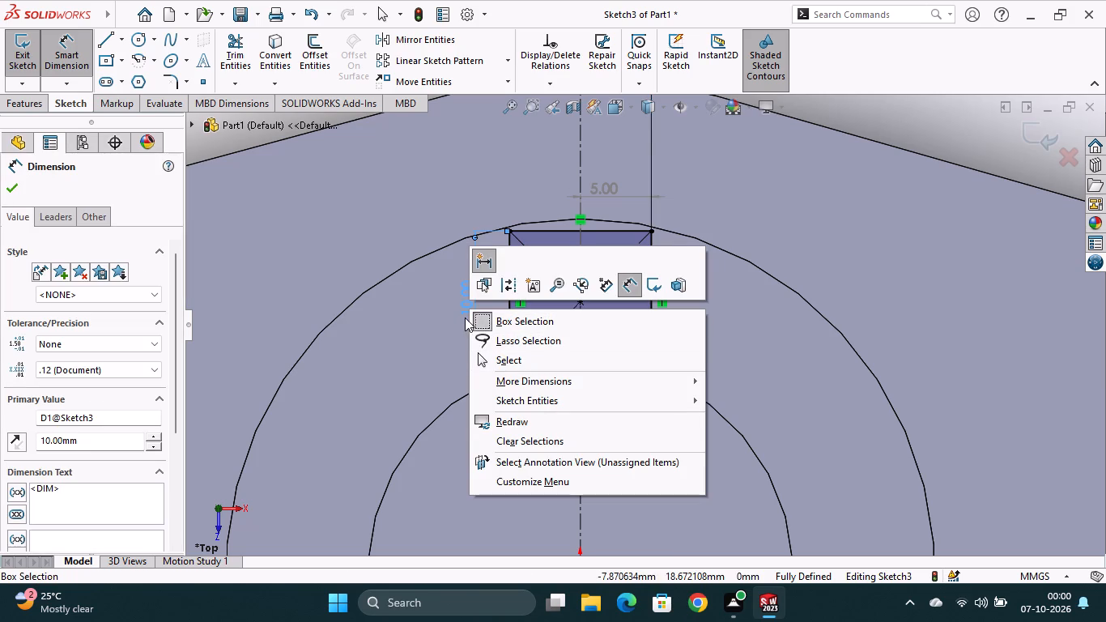
pyautogui.press('Escape')
pyautogui.press('Escape')
pyautogui.press('Escape')
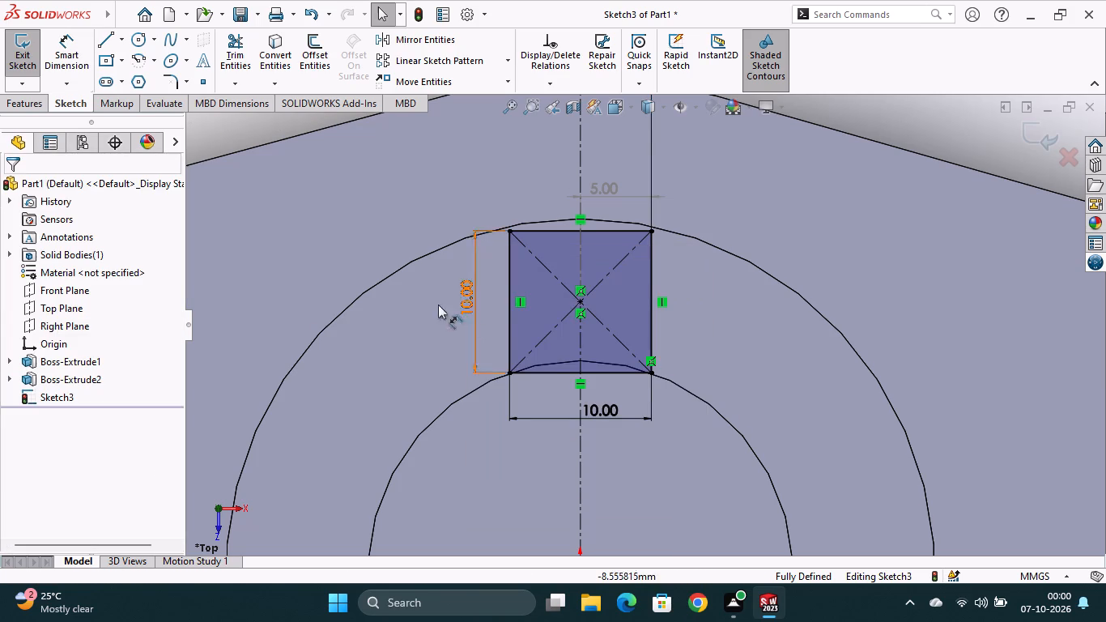
pyautogui.click(469, 300)
pyautogui.rightClick(469, 300)
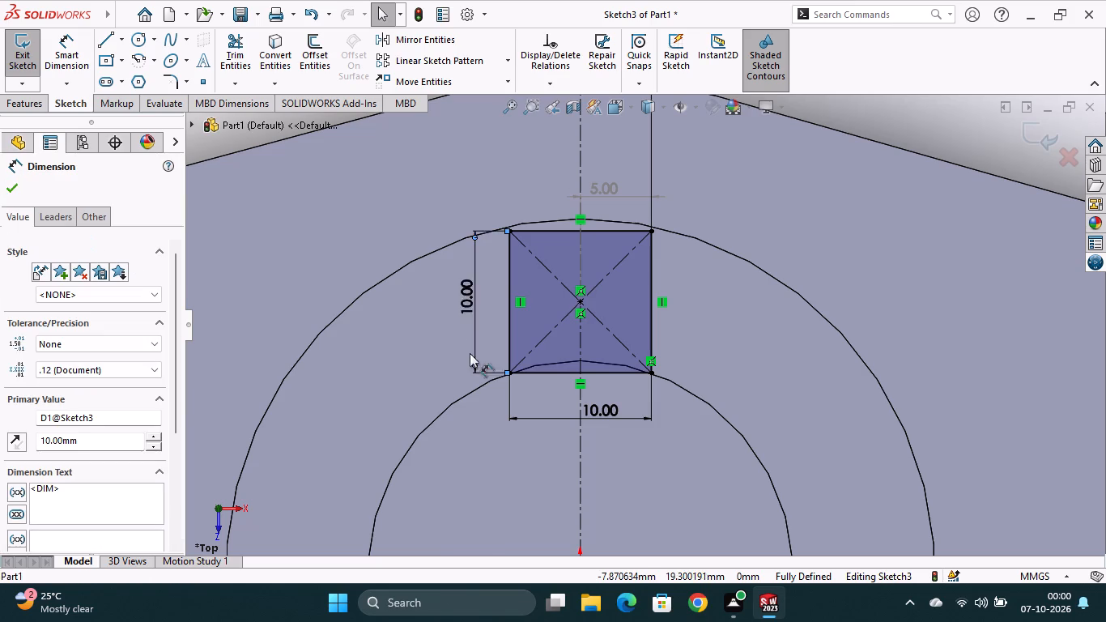
pyautogui.click(508, 394)
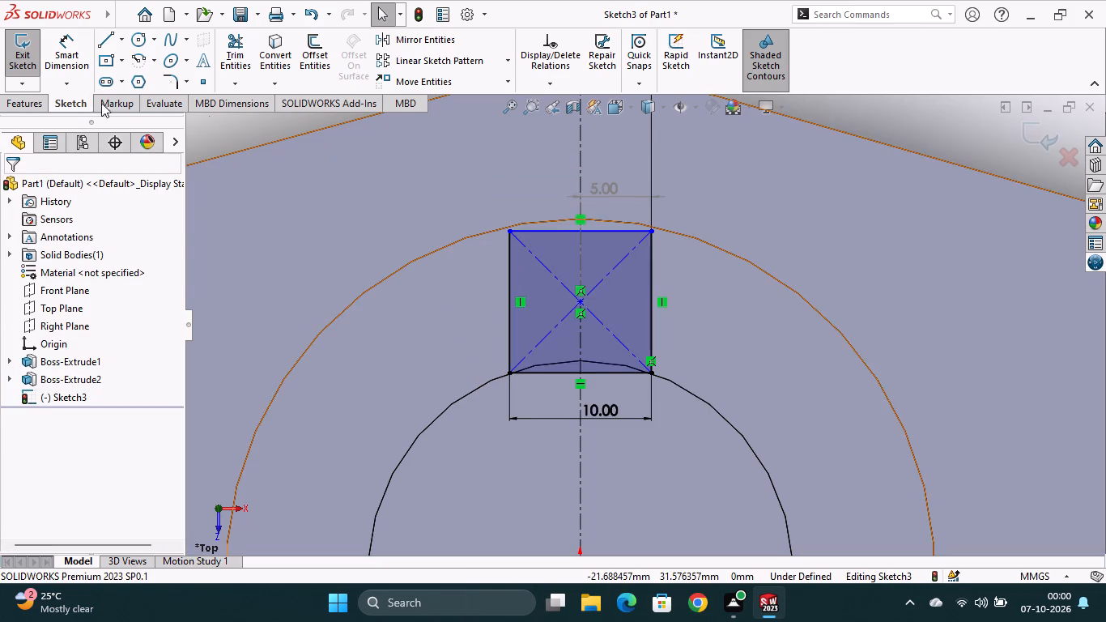
# Dimension the rectangle's left vertical side to a height of 10.5 mm.
pyautogui.click(77, 56)
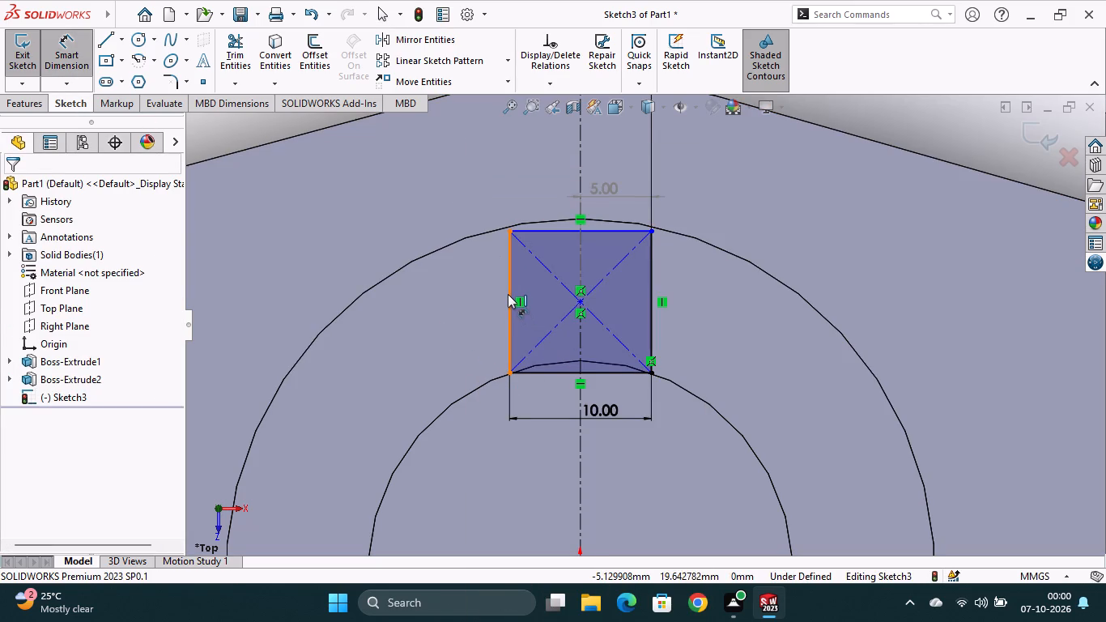
pyautogui.click(508, 294)
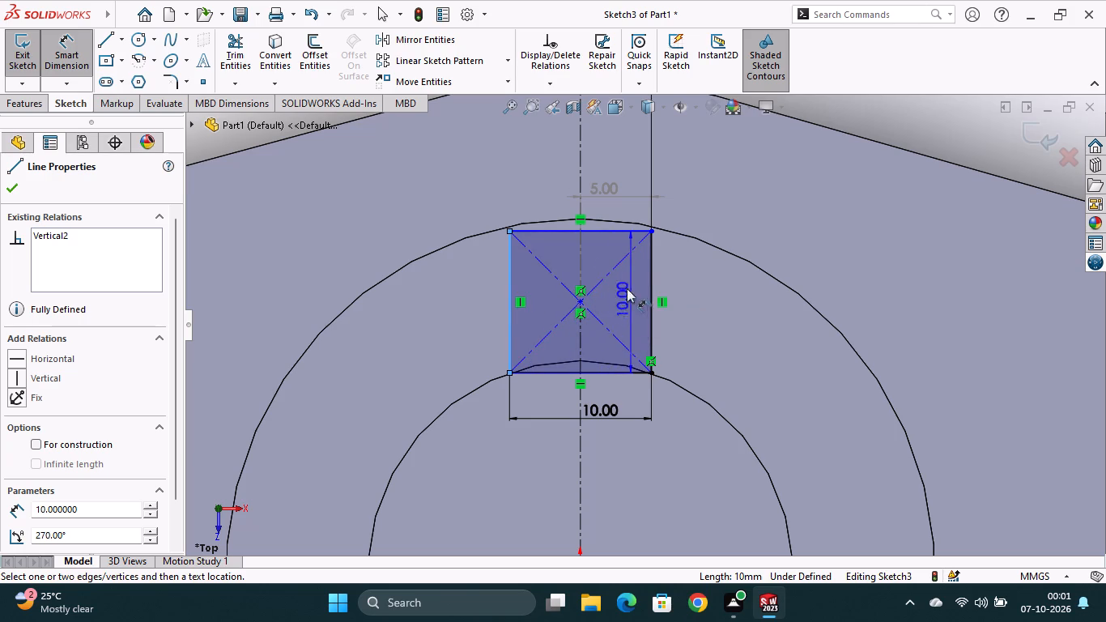
pyautogui.press('Escape')
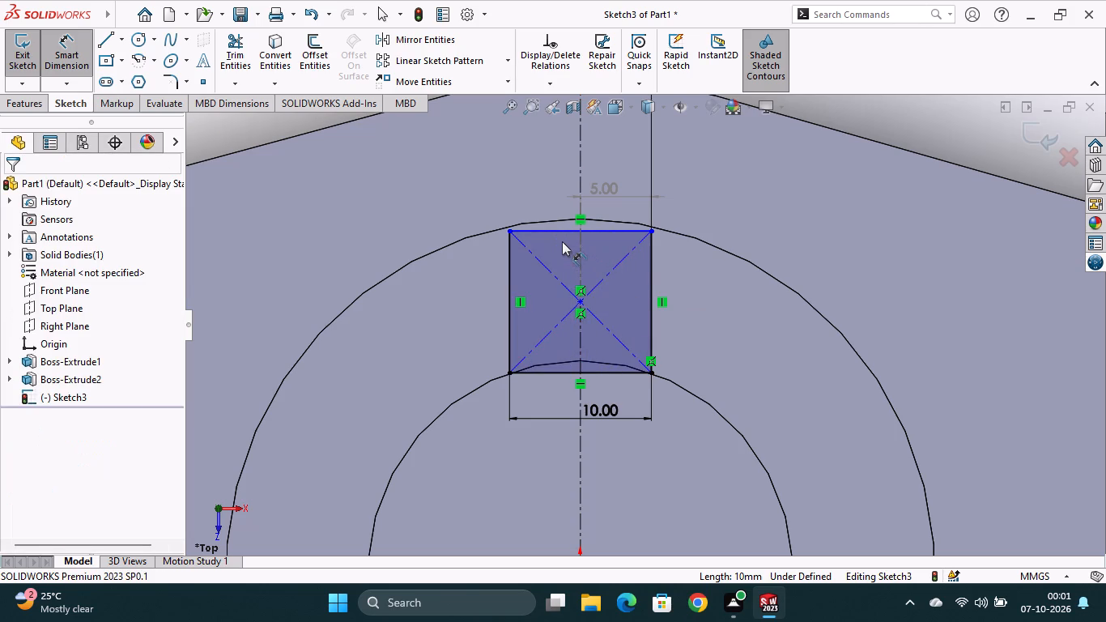
pyautogui.click(509, 283)
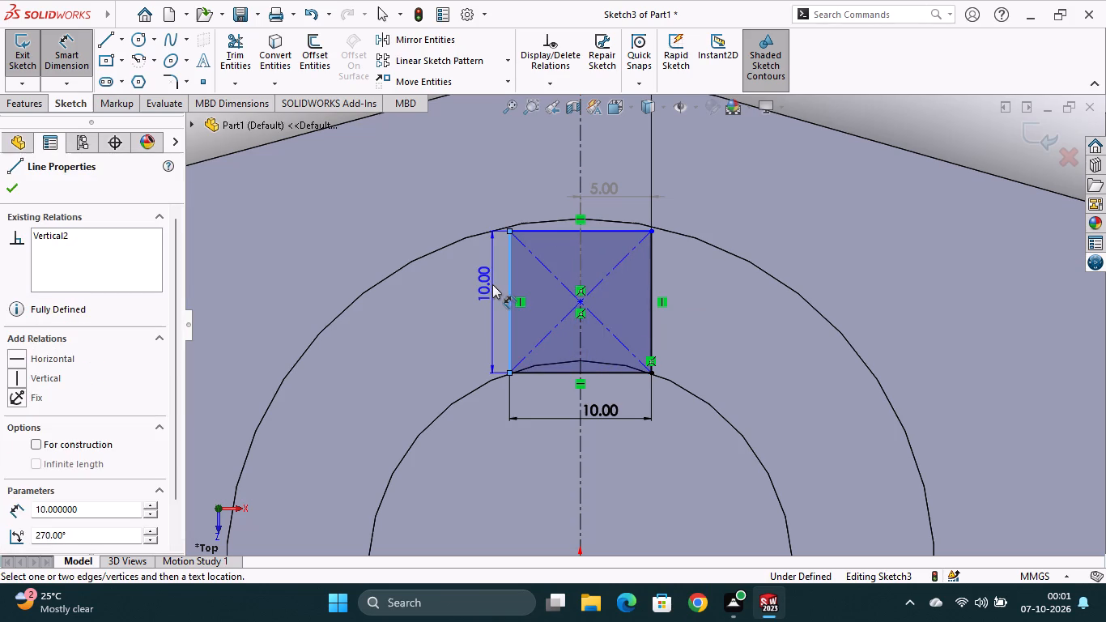
pyautogui.click(491, 284)
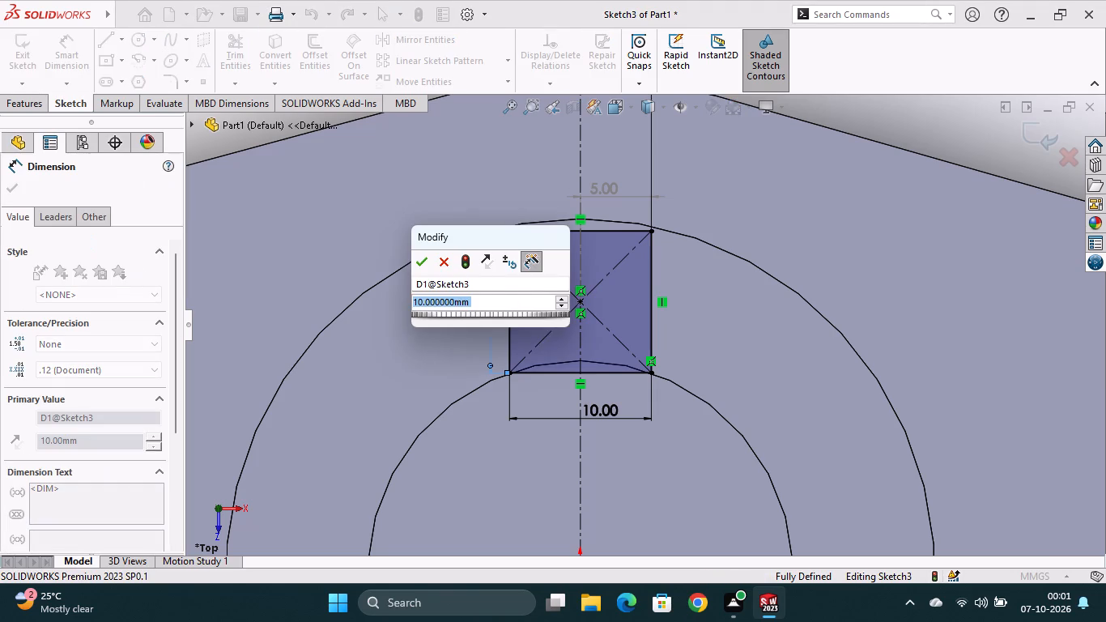
pyautogui.write('10.5')
pyautogui.press('Return')
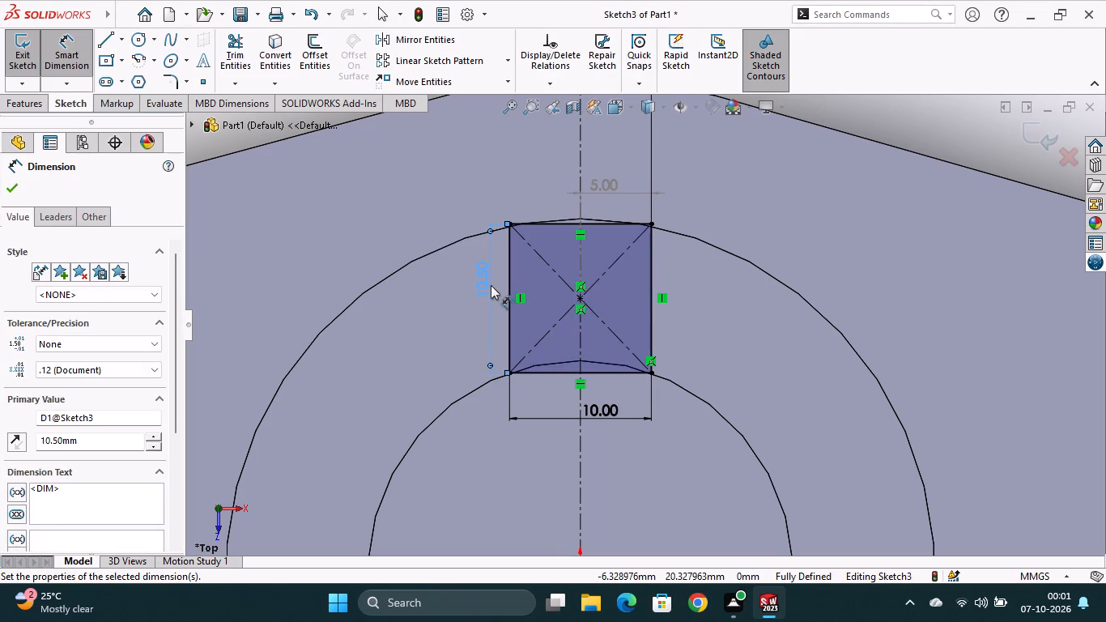
# Examine how the rectangle's upper edge and corners meet the cylinder's outer circular edge.
pyautogui.scroll(1, 552, 225)
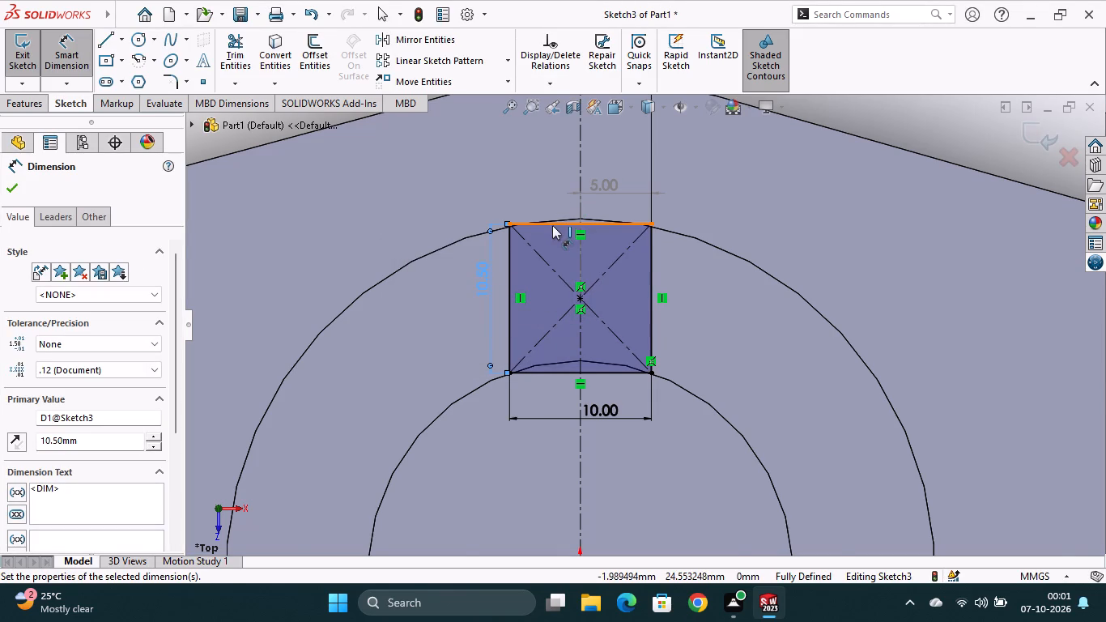
pyautogui.scroll(1, 552, 225)
pyautogui.scroll(-7, 564, 252)
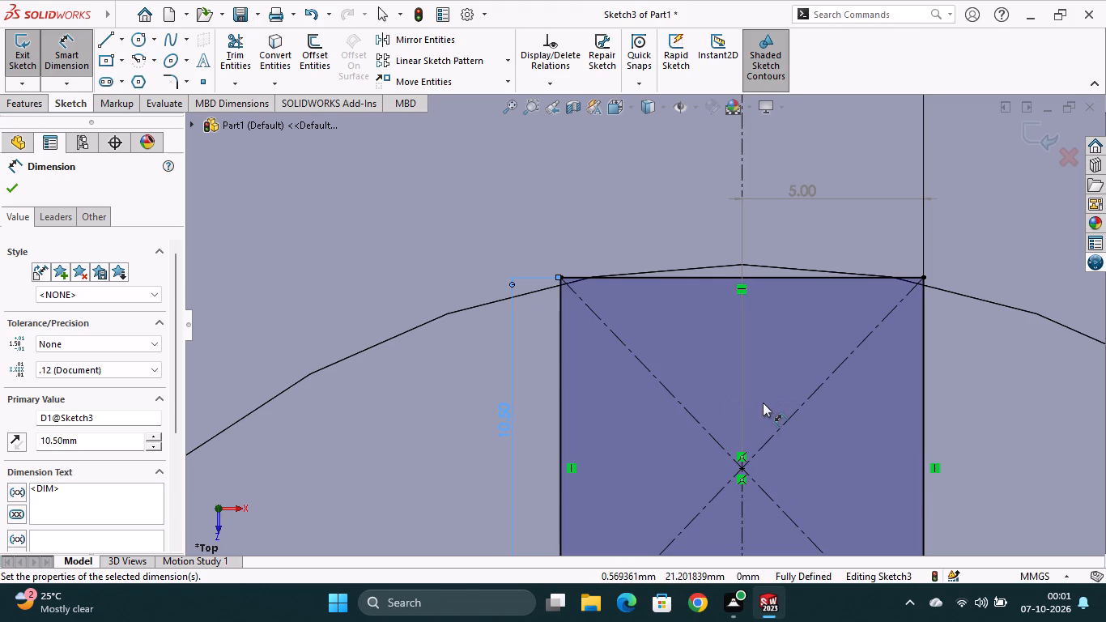
pyautogui.scroll(-2, 808, 391)
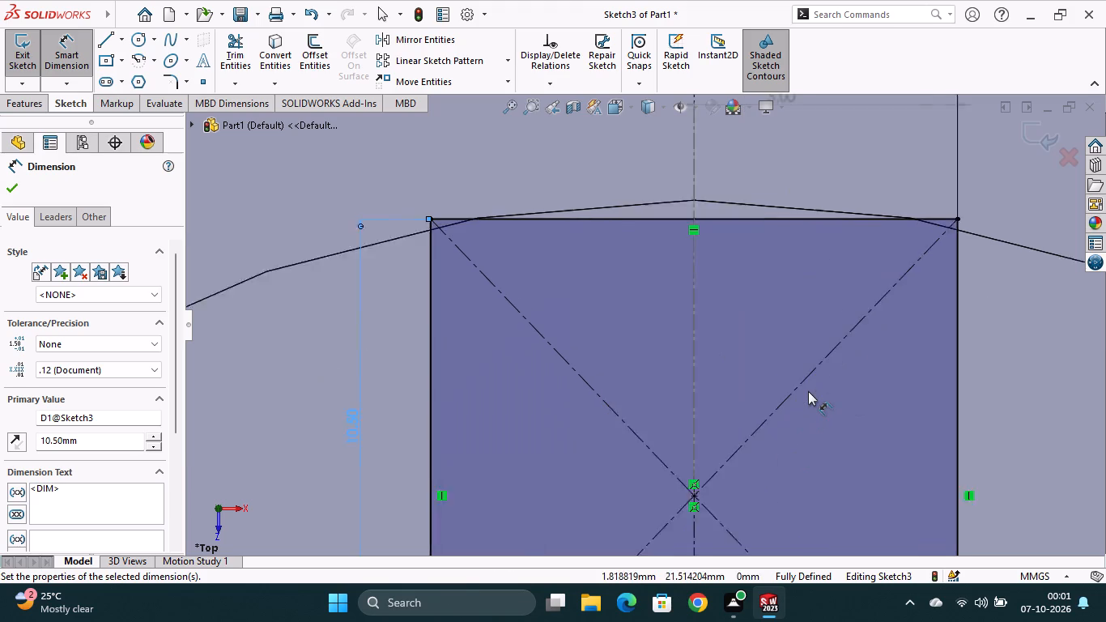
pyautogui.scroll(-2, 808, 391)
pyautogui.scroll(11, 808, 396)
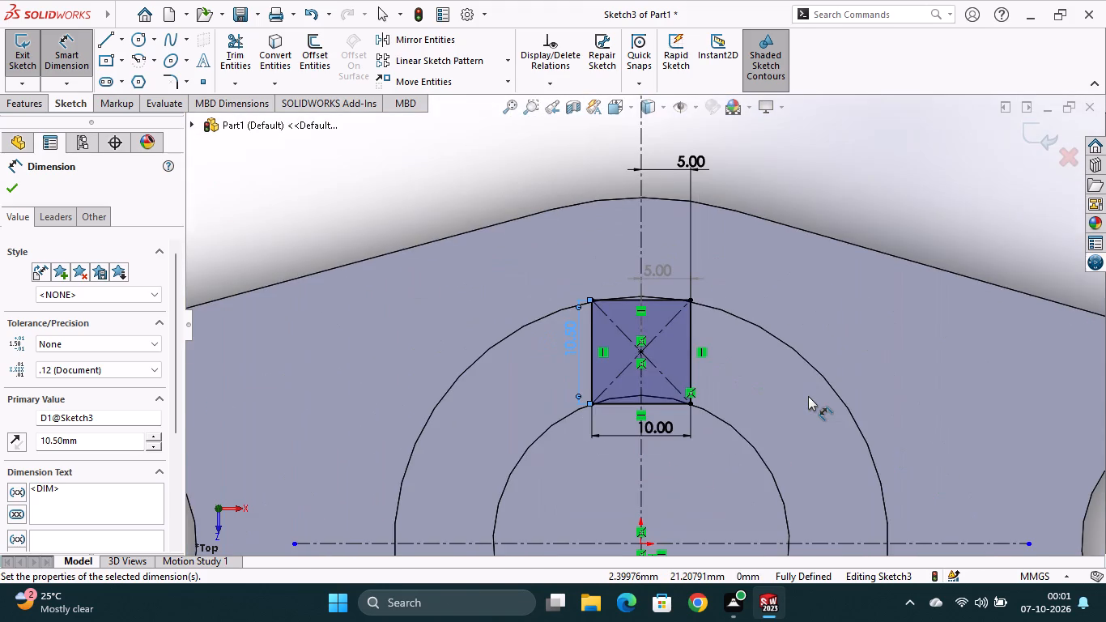
pyautogui.scroll(3, 808, 396)
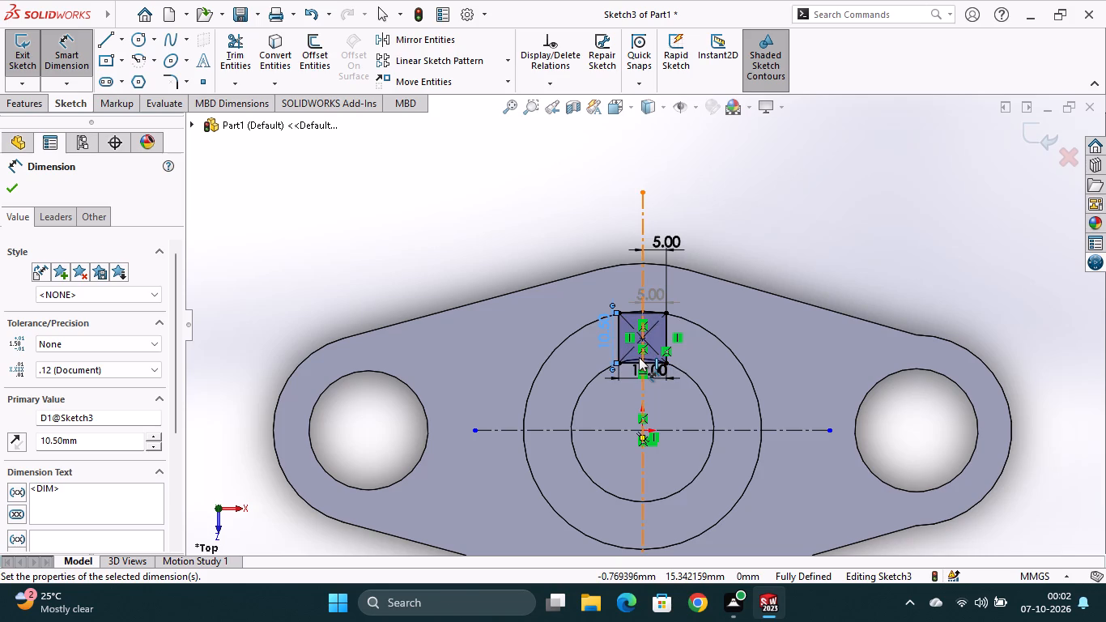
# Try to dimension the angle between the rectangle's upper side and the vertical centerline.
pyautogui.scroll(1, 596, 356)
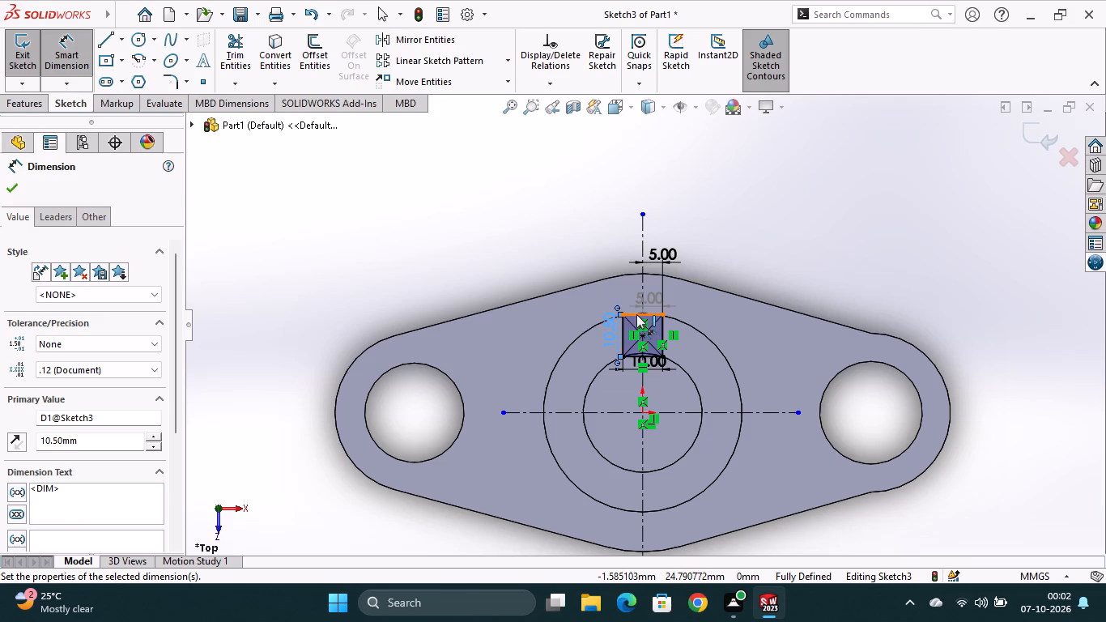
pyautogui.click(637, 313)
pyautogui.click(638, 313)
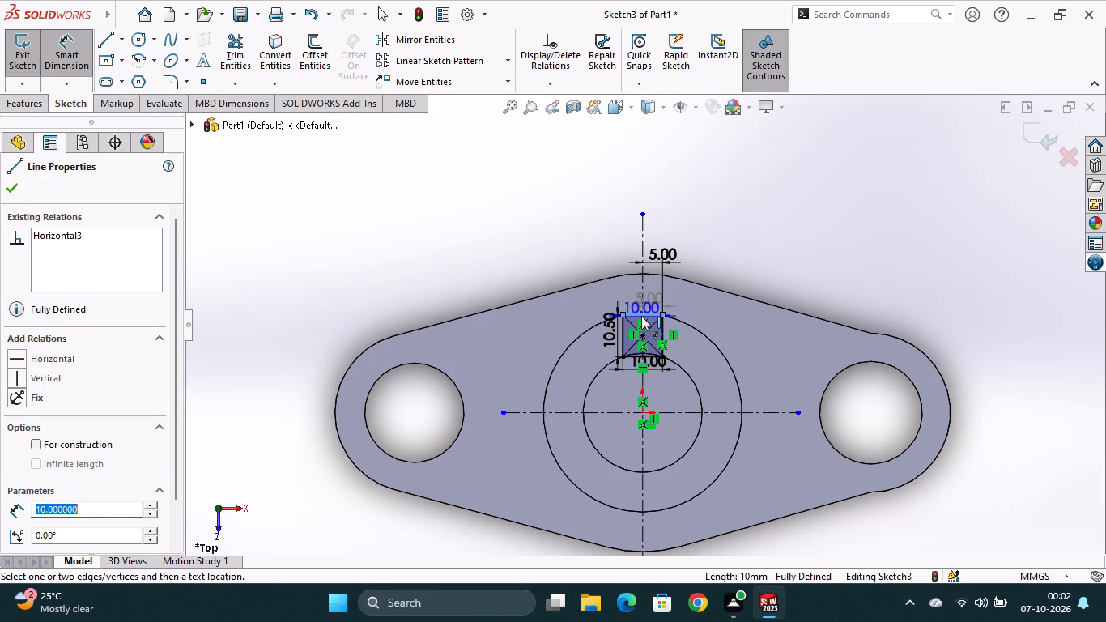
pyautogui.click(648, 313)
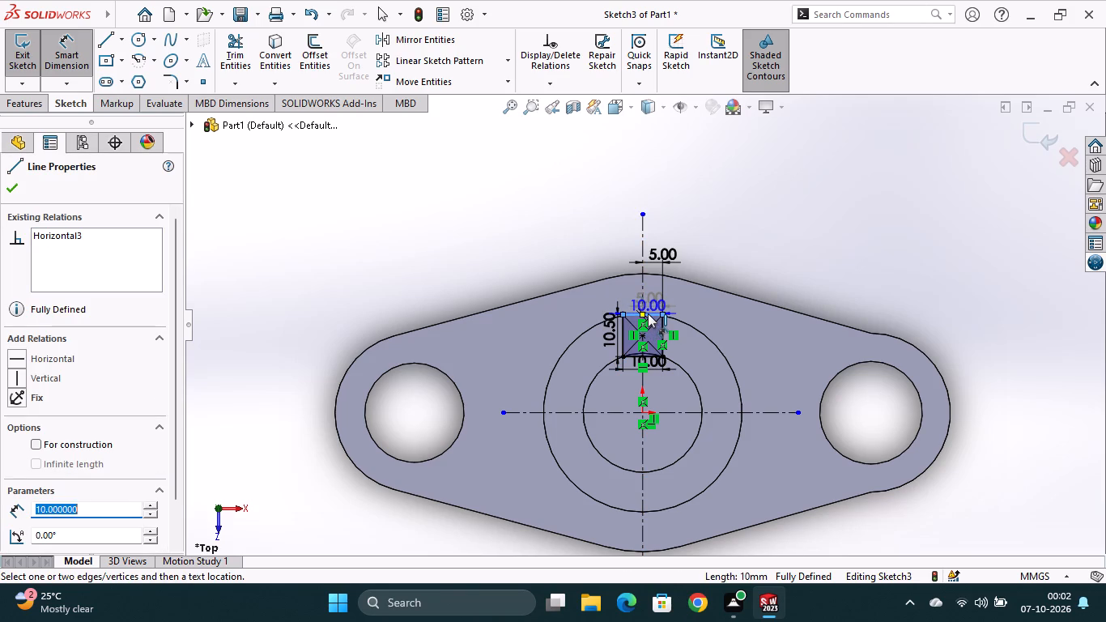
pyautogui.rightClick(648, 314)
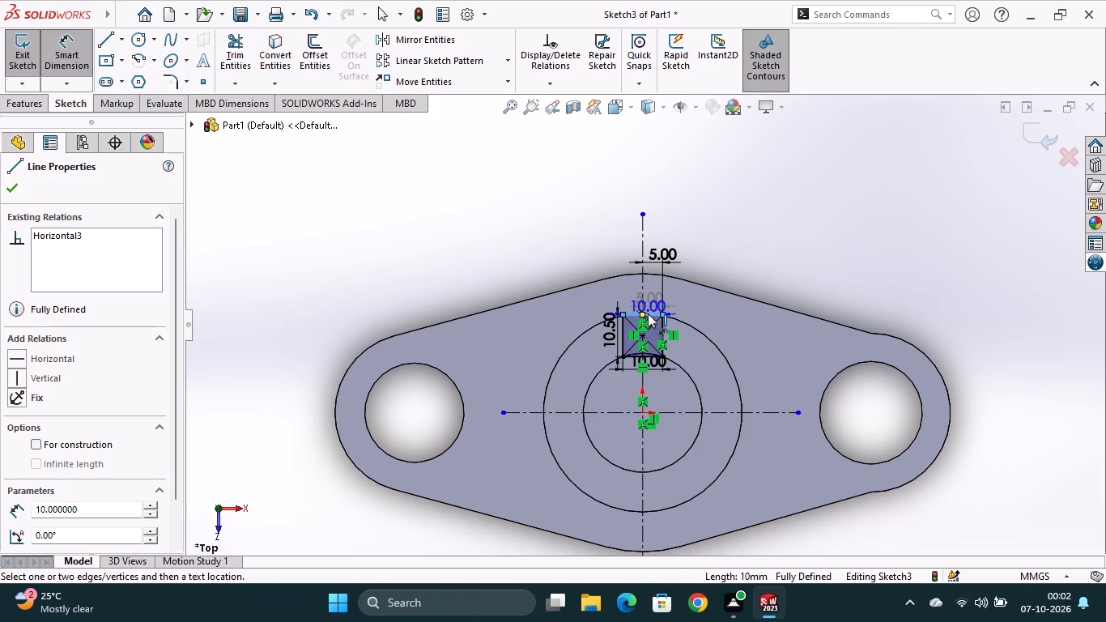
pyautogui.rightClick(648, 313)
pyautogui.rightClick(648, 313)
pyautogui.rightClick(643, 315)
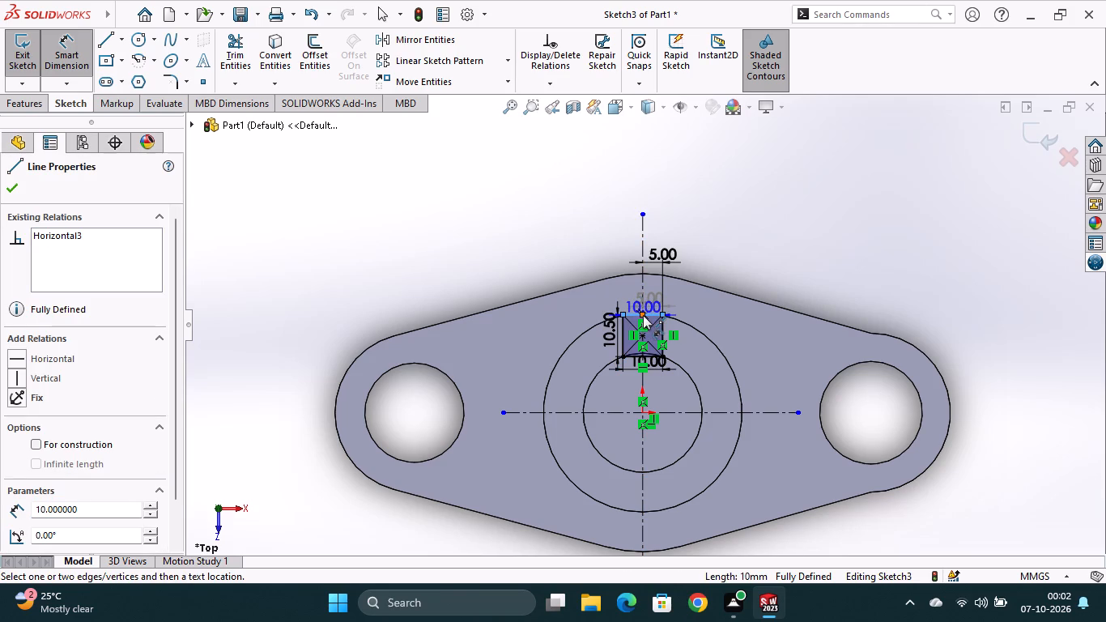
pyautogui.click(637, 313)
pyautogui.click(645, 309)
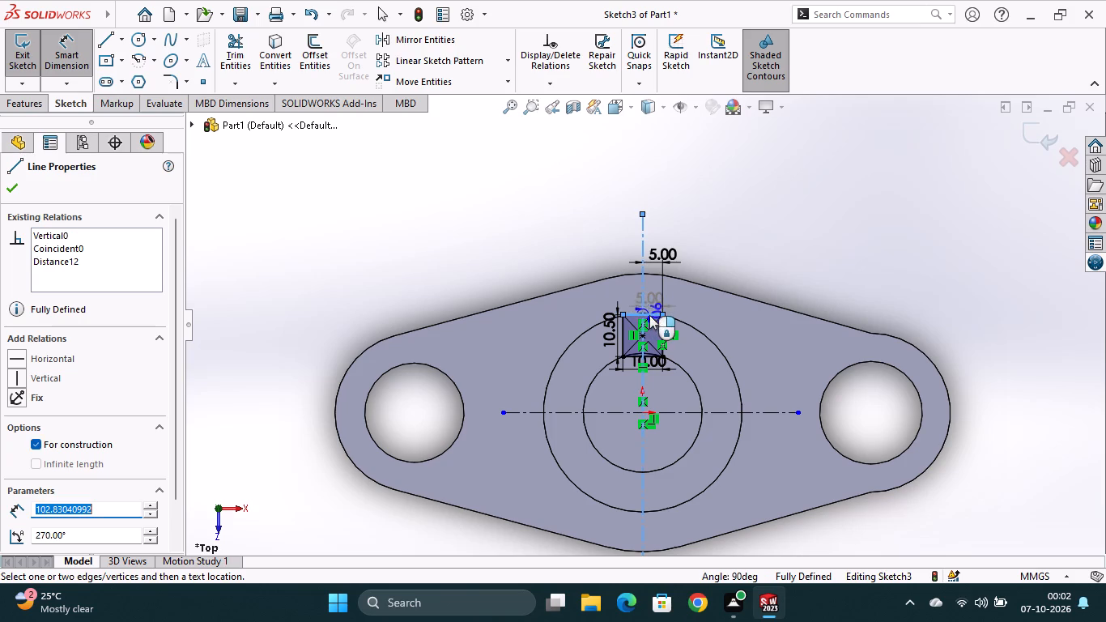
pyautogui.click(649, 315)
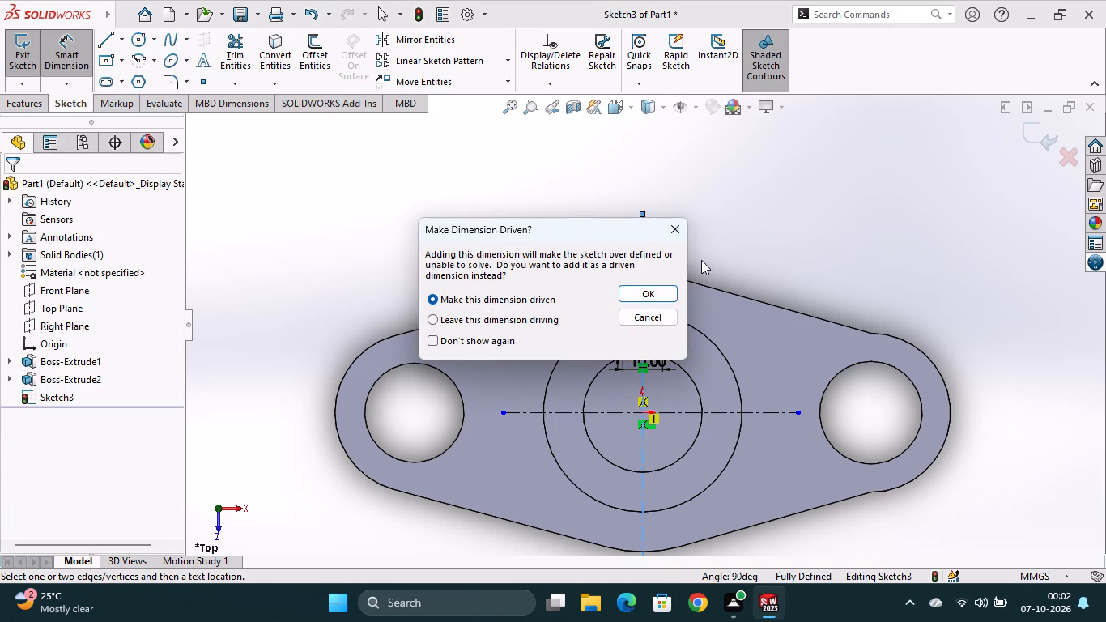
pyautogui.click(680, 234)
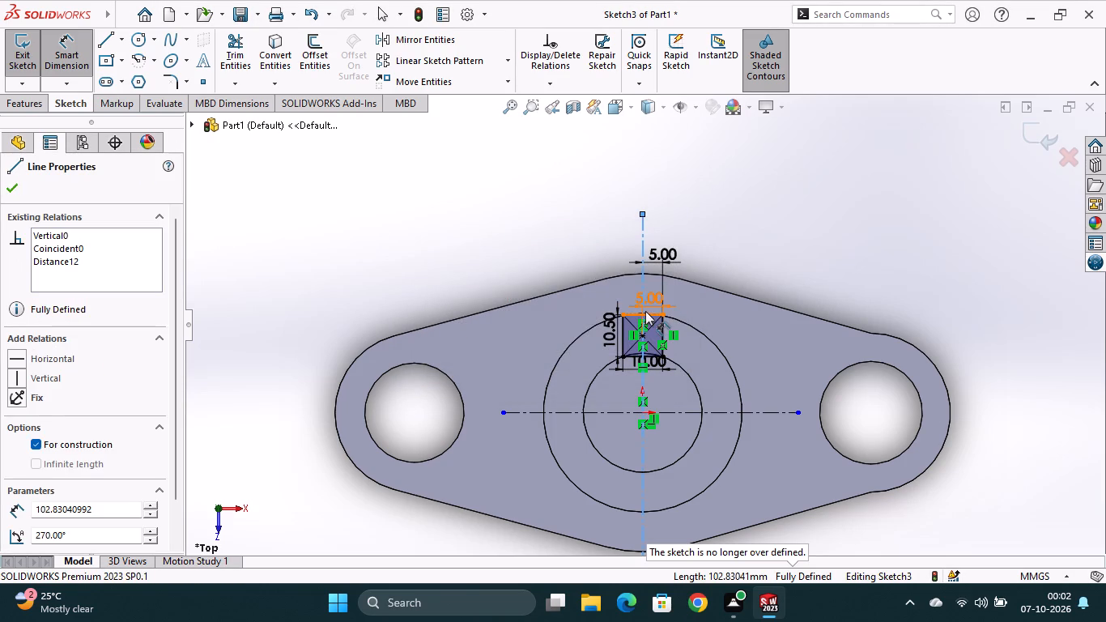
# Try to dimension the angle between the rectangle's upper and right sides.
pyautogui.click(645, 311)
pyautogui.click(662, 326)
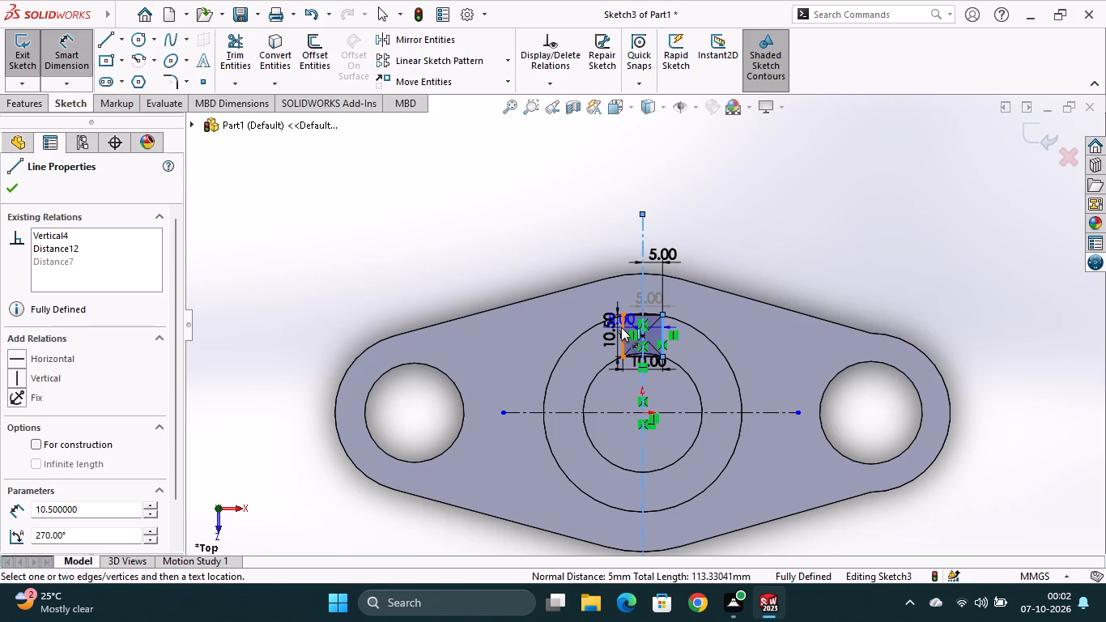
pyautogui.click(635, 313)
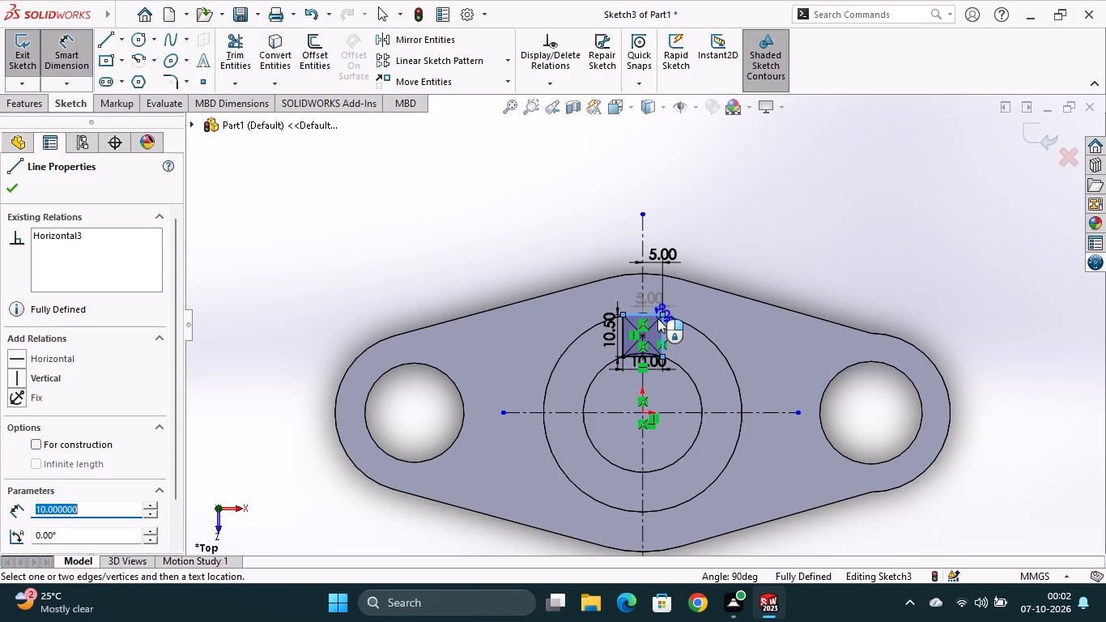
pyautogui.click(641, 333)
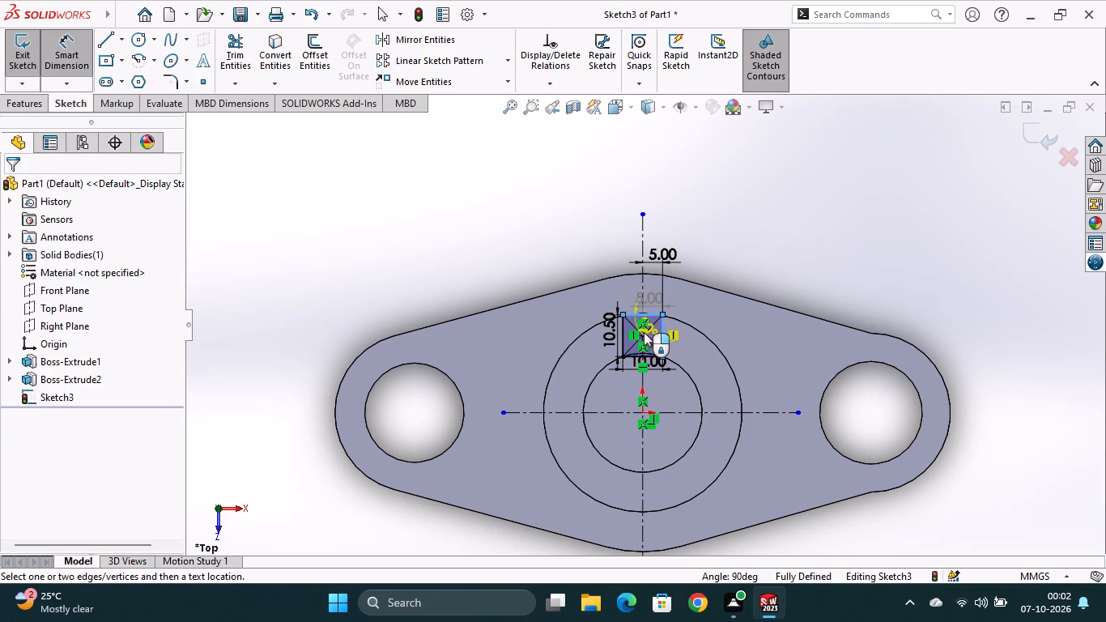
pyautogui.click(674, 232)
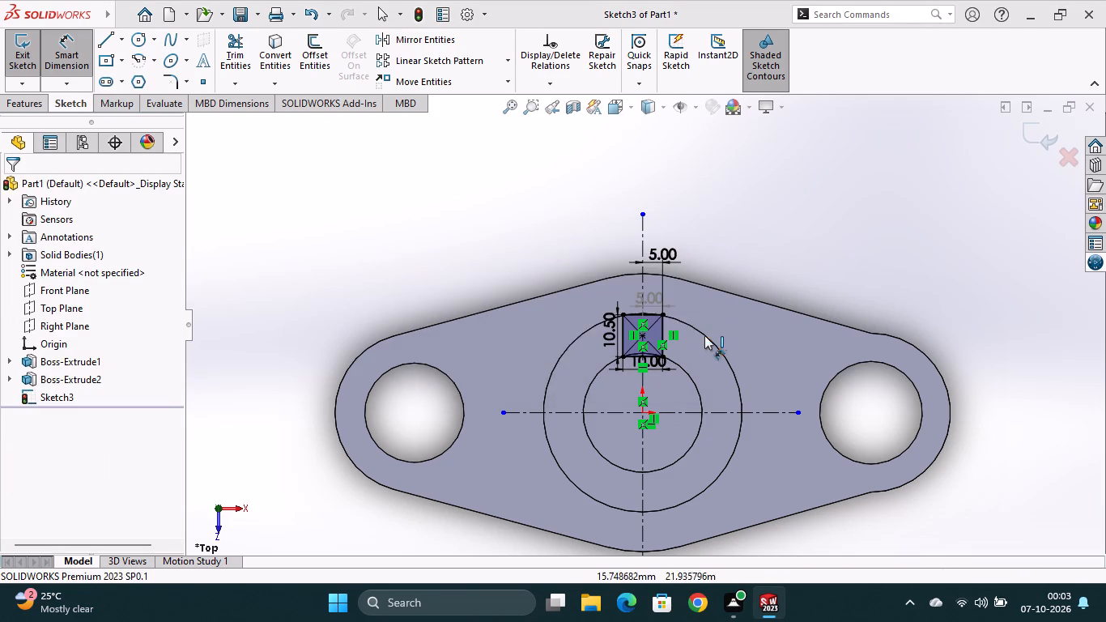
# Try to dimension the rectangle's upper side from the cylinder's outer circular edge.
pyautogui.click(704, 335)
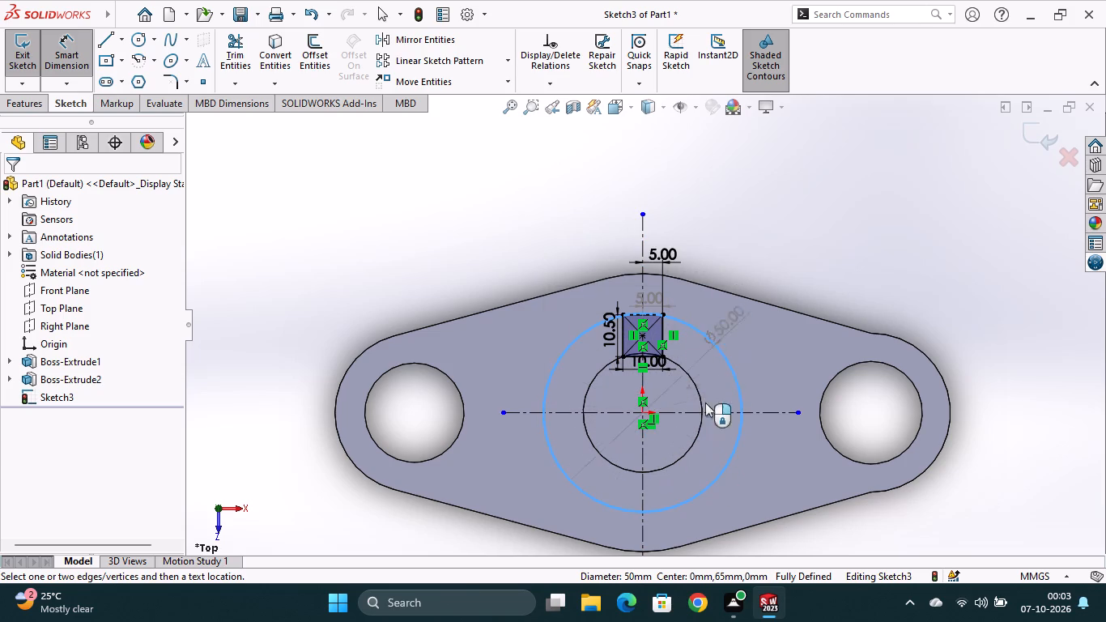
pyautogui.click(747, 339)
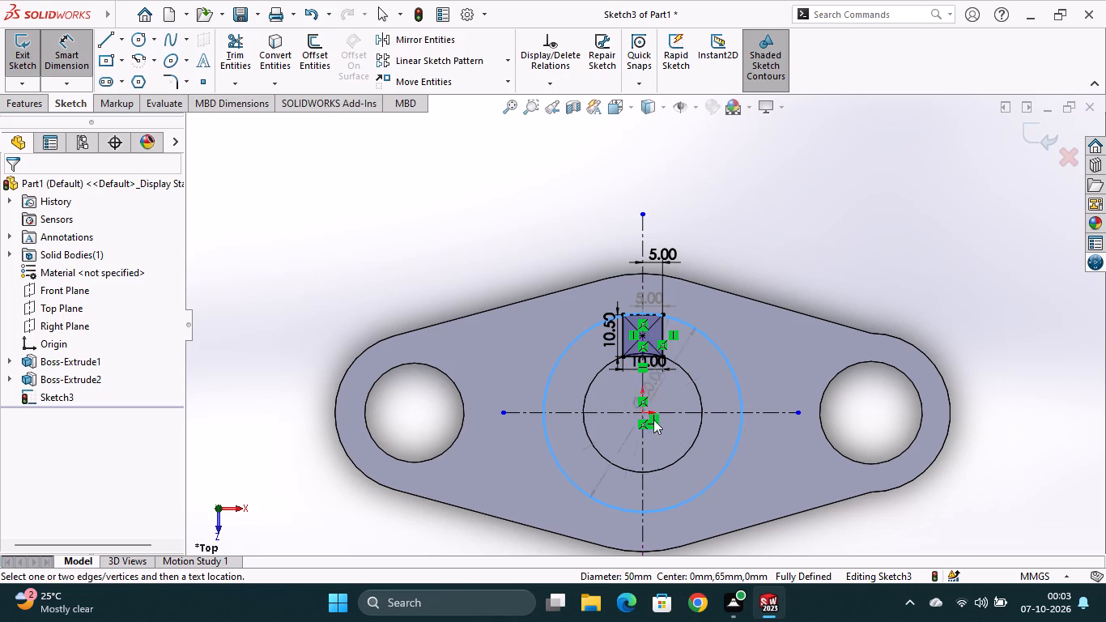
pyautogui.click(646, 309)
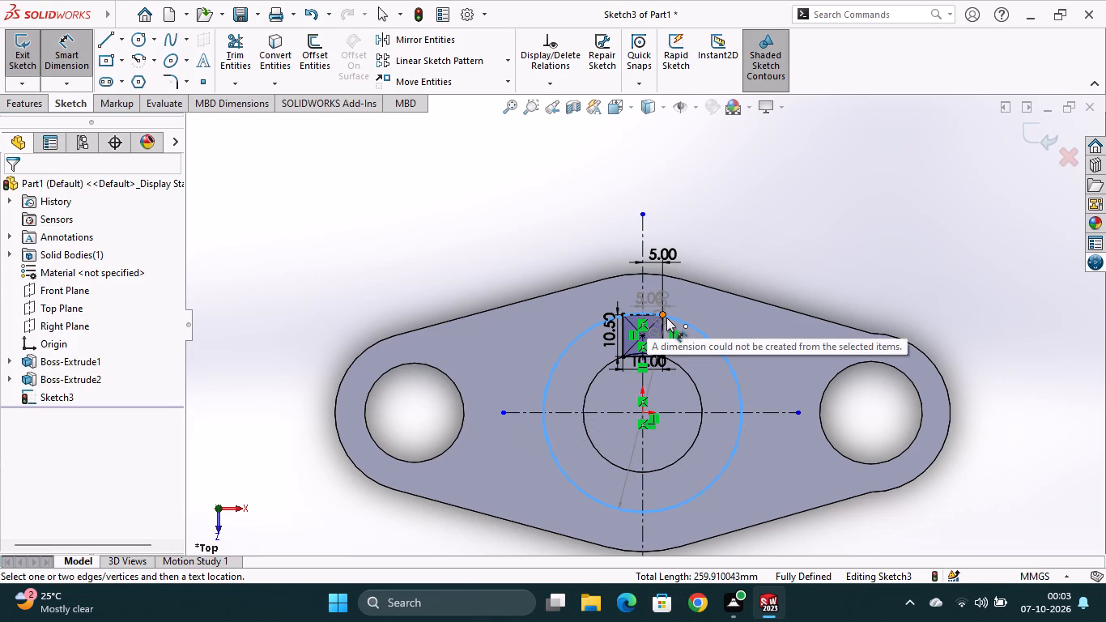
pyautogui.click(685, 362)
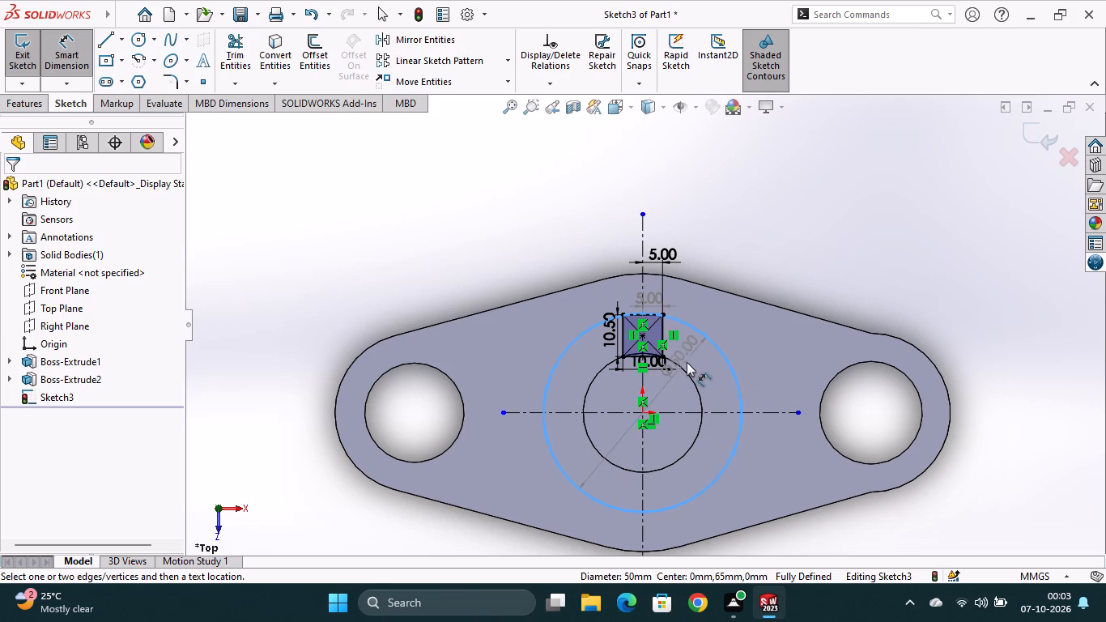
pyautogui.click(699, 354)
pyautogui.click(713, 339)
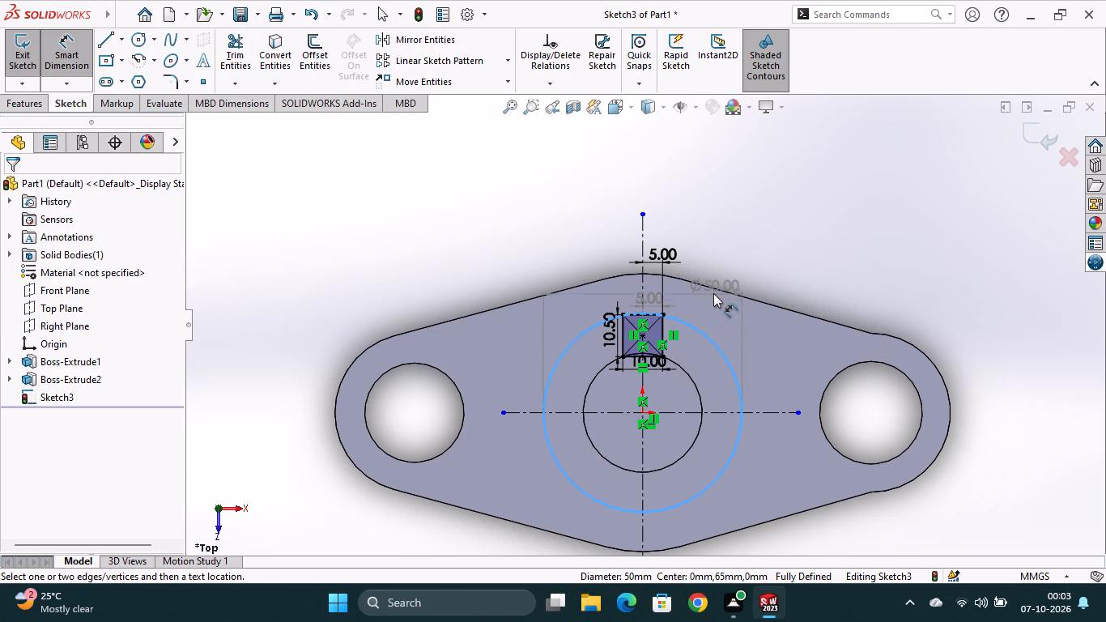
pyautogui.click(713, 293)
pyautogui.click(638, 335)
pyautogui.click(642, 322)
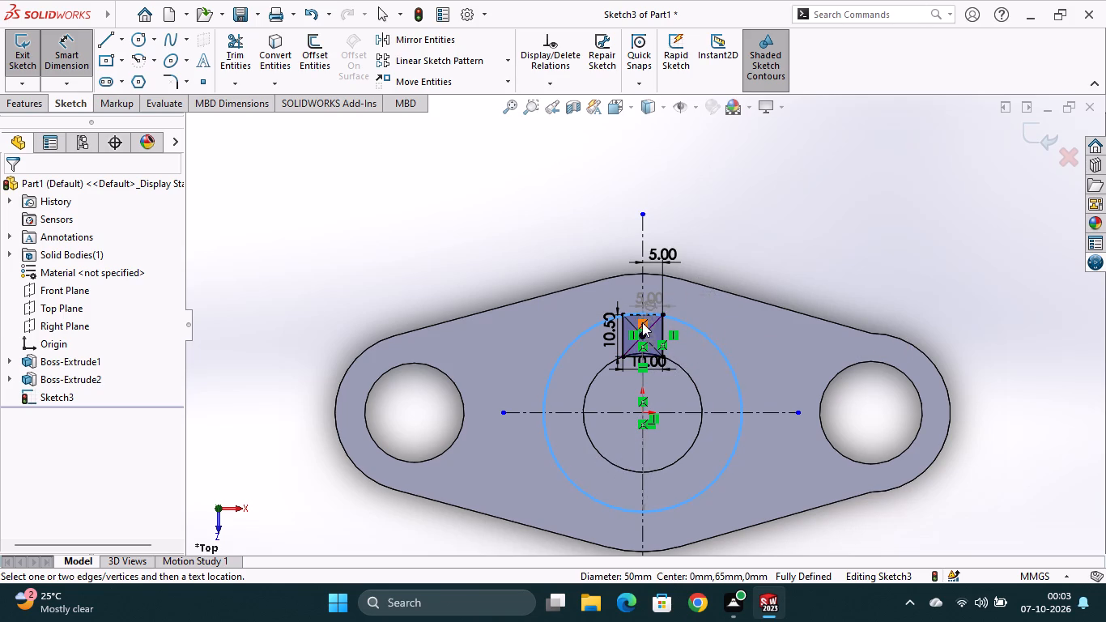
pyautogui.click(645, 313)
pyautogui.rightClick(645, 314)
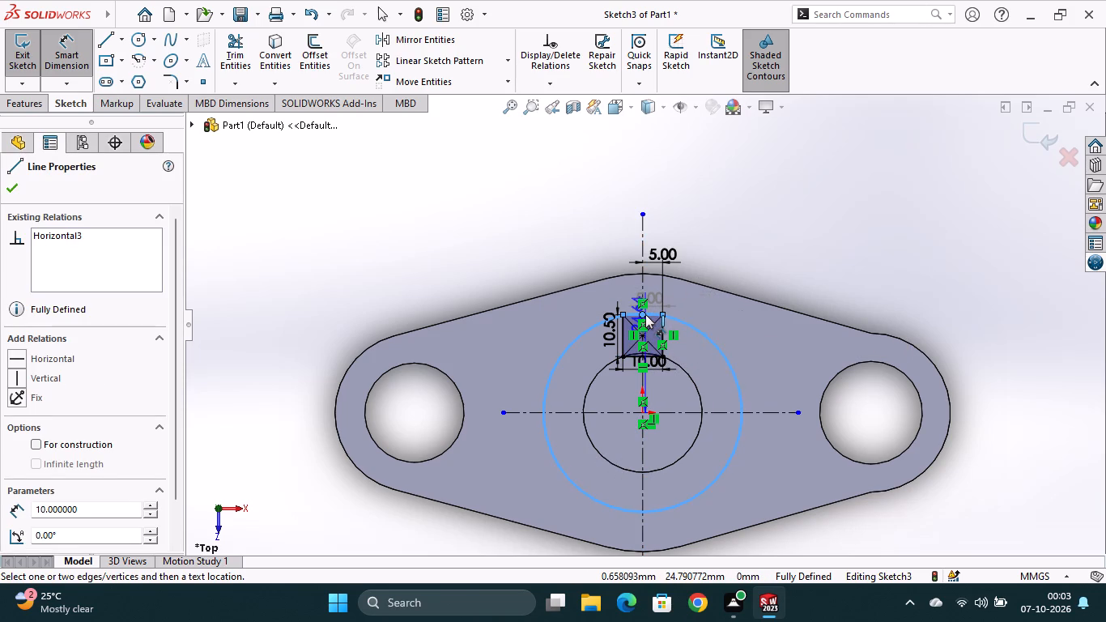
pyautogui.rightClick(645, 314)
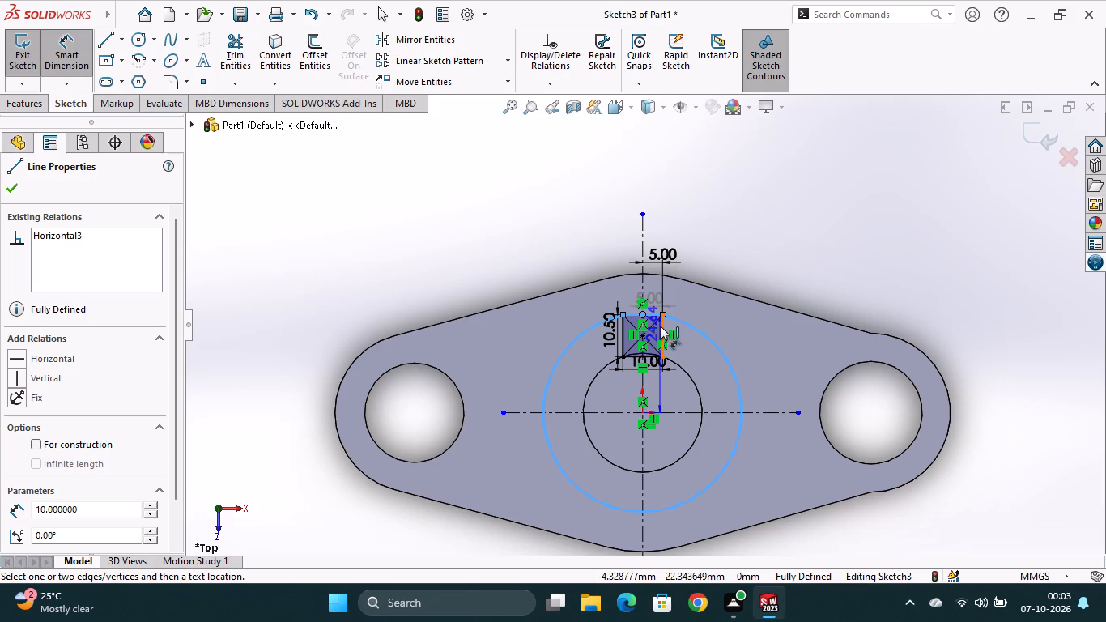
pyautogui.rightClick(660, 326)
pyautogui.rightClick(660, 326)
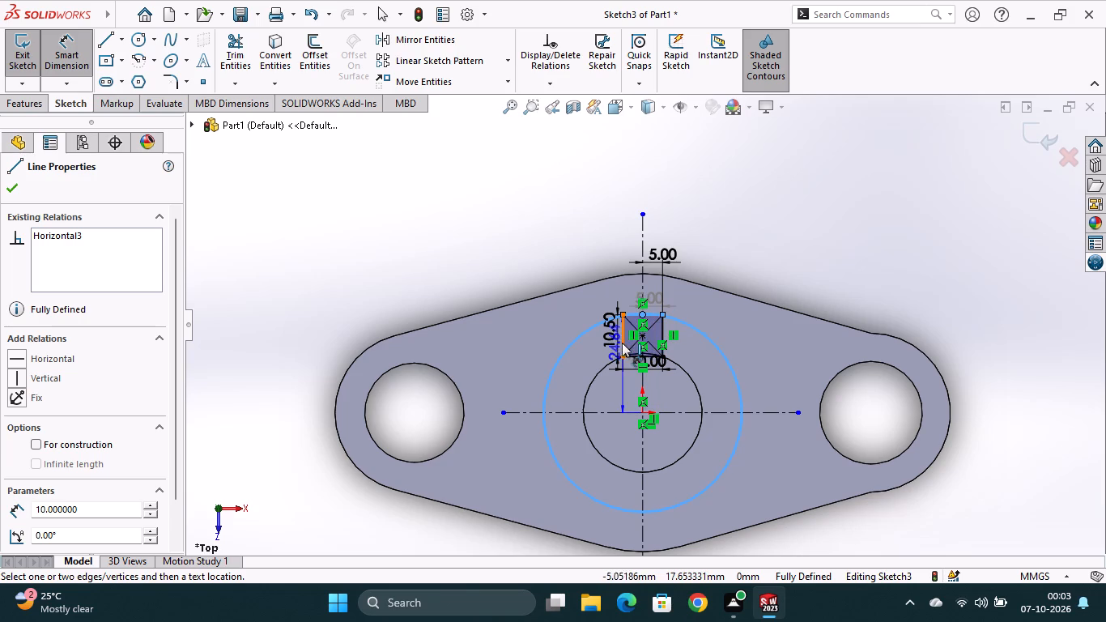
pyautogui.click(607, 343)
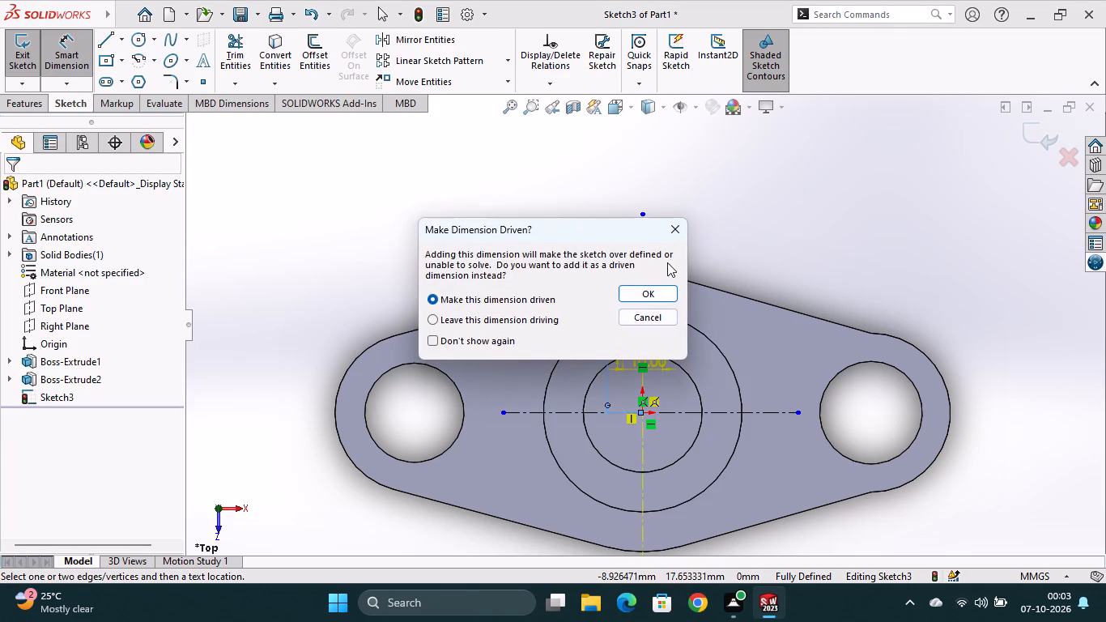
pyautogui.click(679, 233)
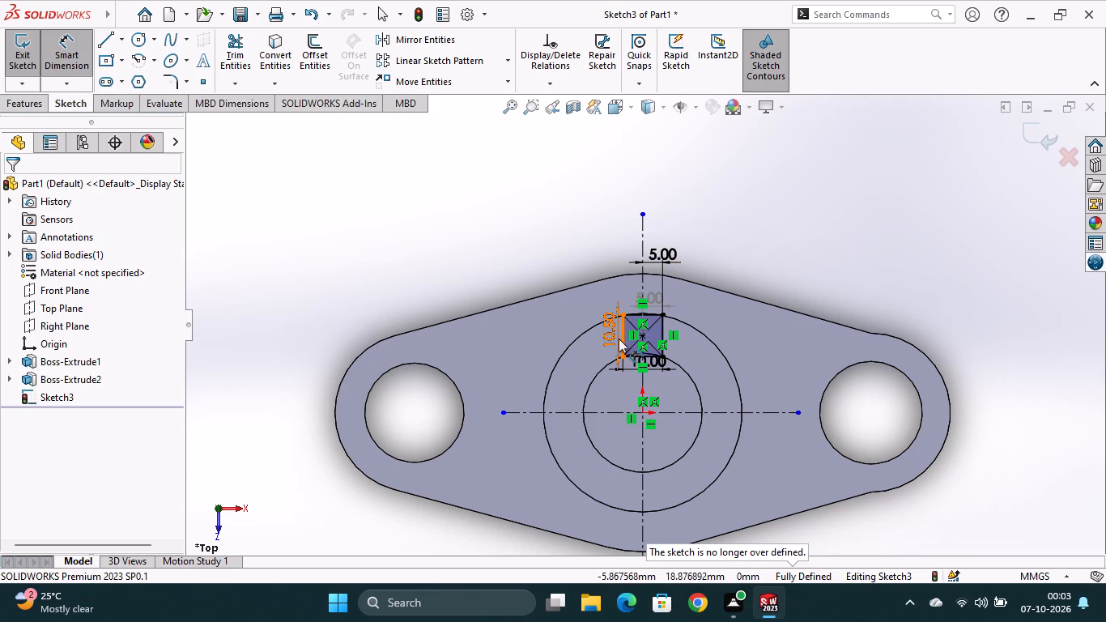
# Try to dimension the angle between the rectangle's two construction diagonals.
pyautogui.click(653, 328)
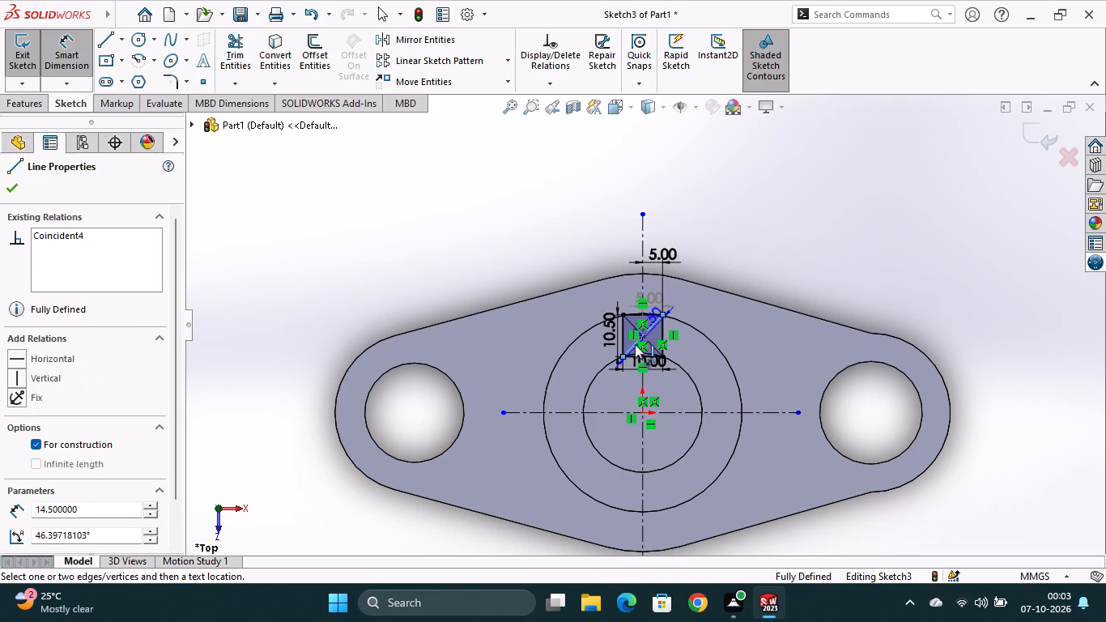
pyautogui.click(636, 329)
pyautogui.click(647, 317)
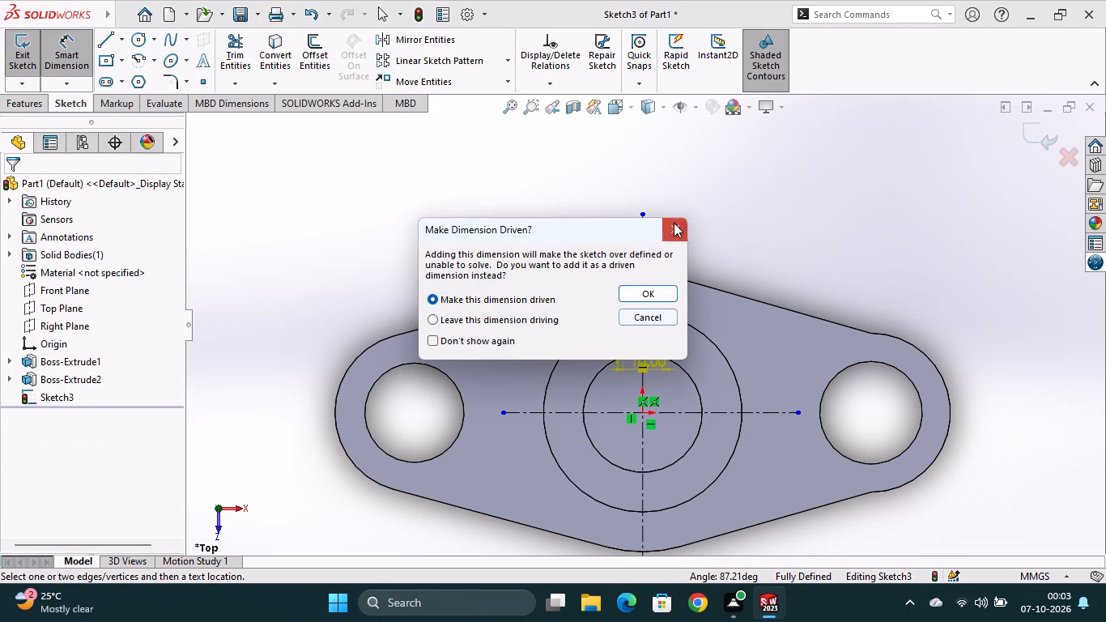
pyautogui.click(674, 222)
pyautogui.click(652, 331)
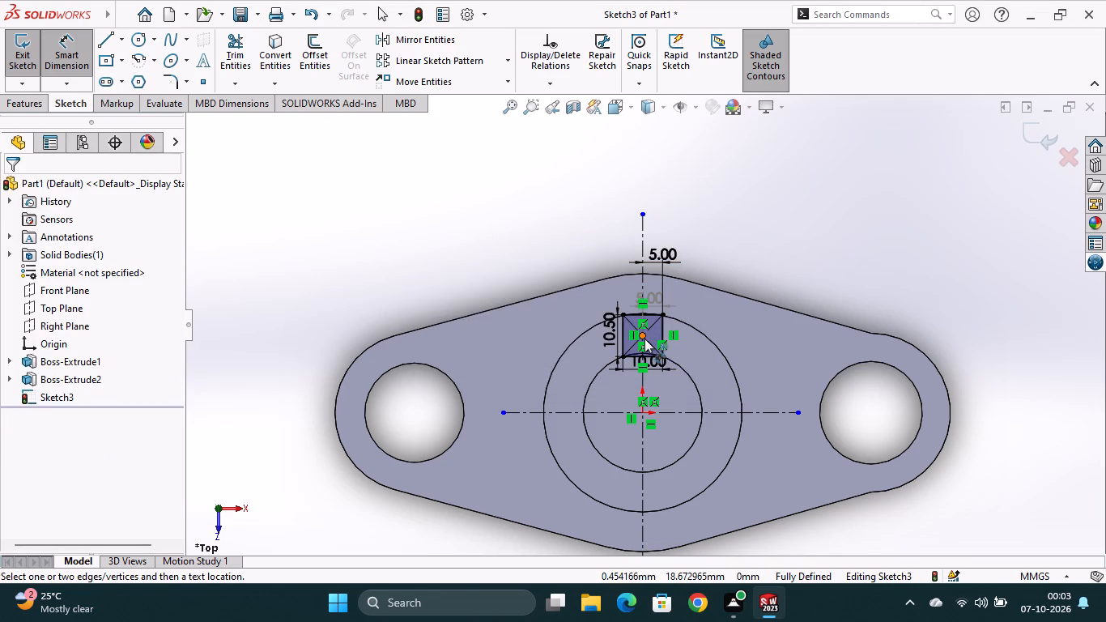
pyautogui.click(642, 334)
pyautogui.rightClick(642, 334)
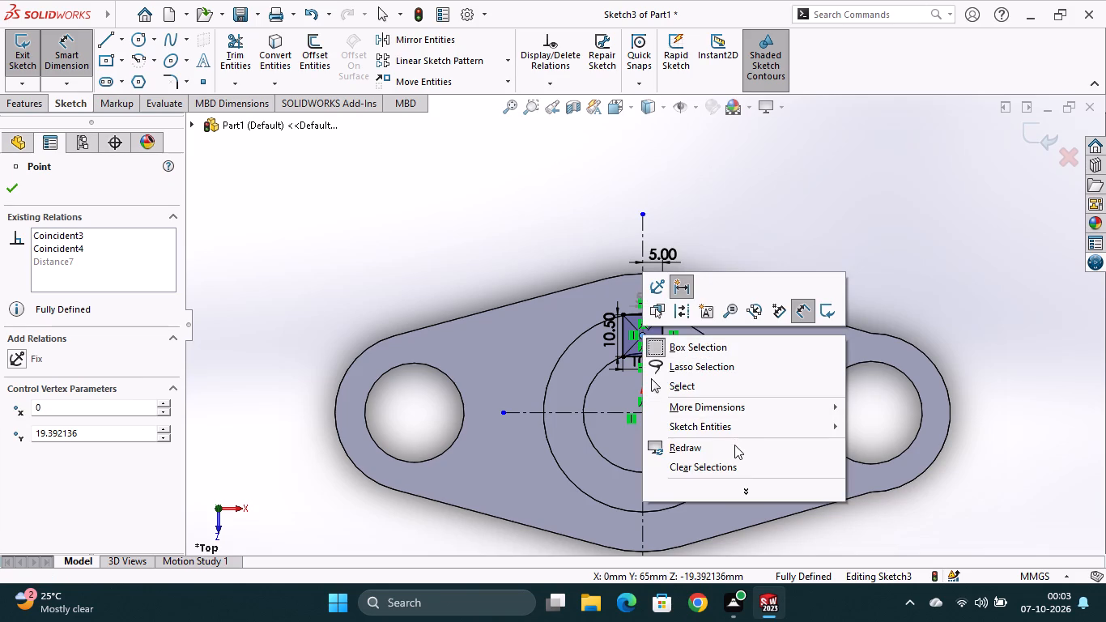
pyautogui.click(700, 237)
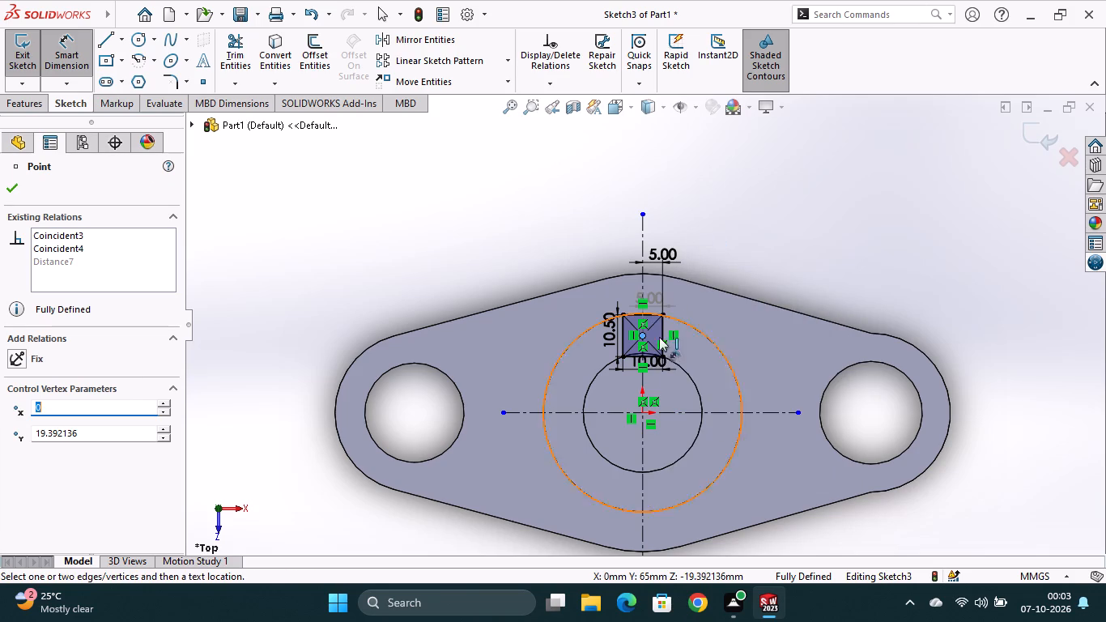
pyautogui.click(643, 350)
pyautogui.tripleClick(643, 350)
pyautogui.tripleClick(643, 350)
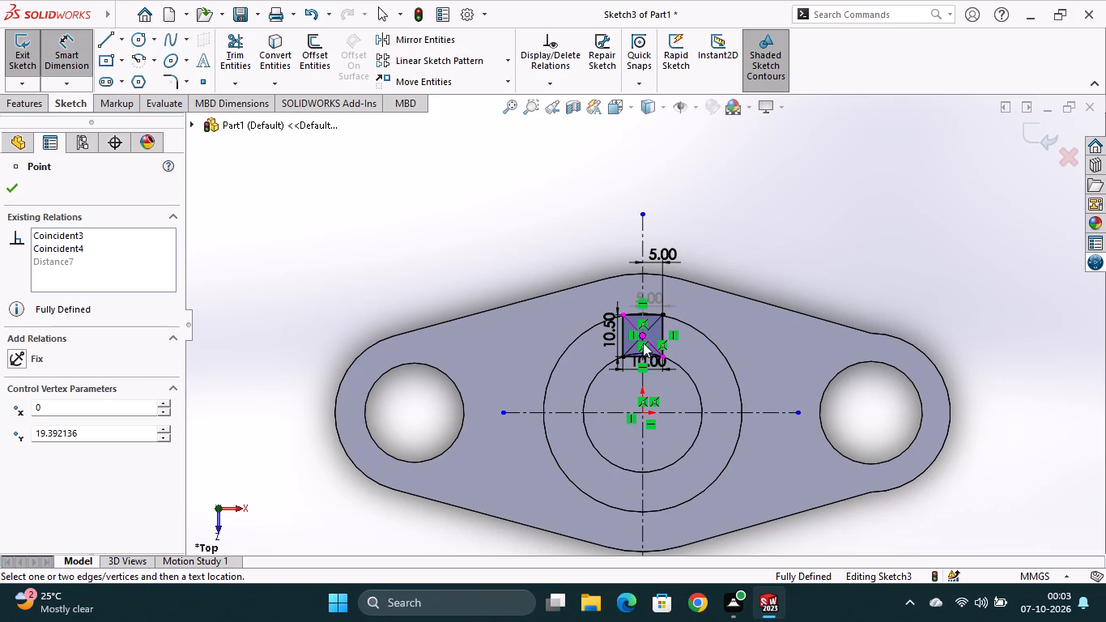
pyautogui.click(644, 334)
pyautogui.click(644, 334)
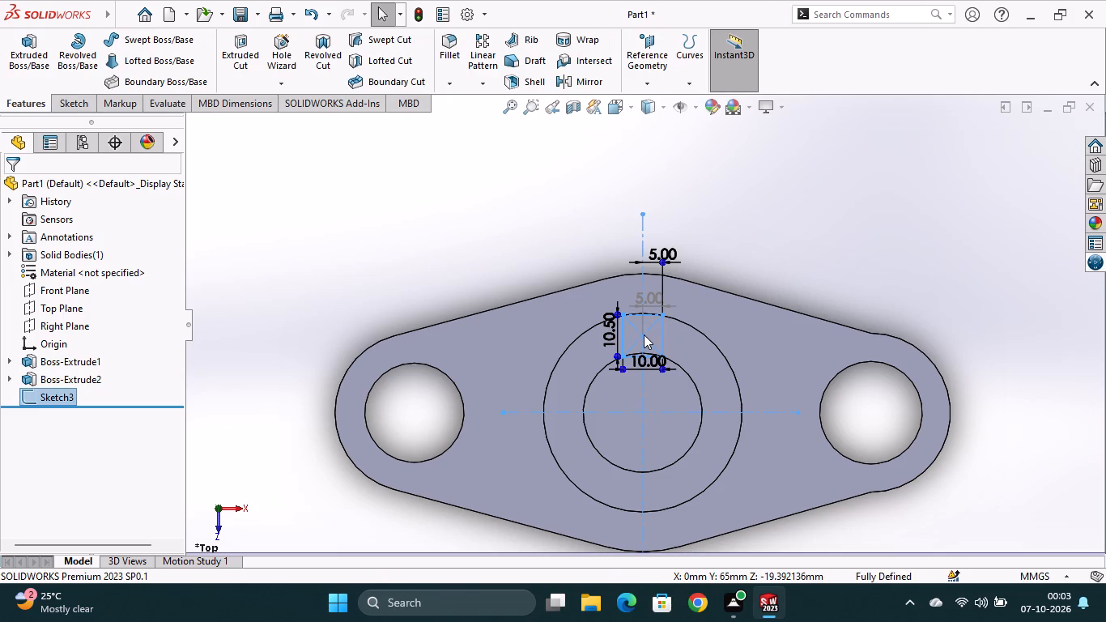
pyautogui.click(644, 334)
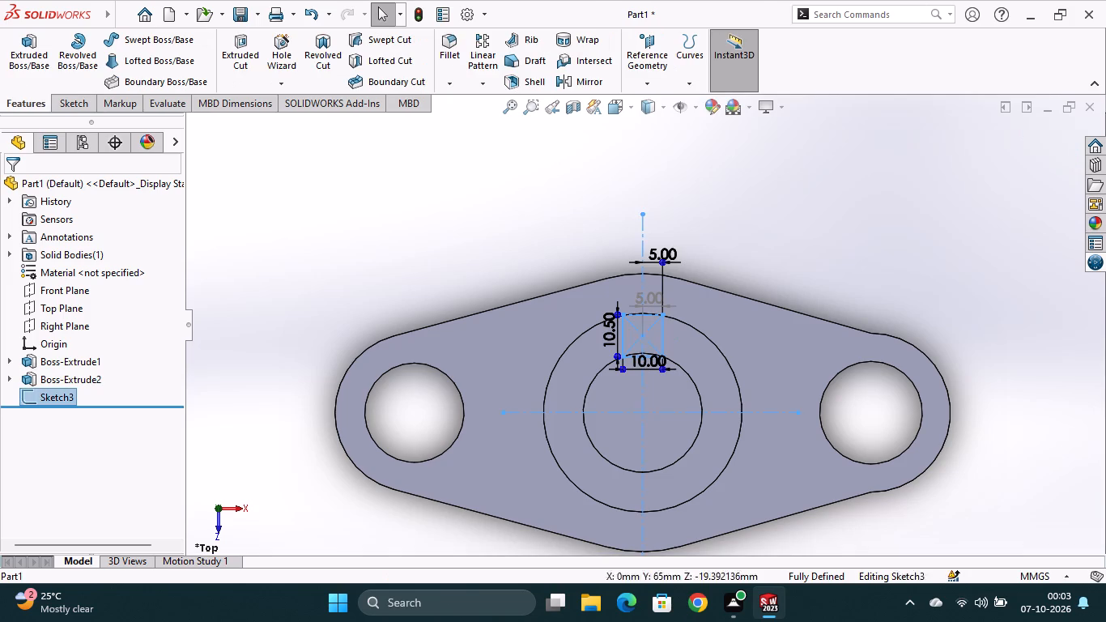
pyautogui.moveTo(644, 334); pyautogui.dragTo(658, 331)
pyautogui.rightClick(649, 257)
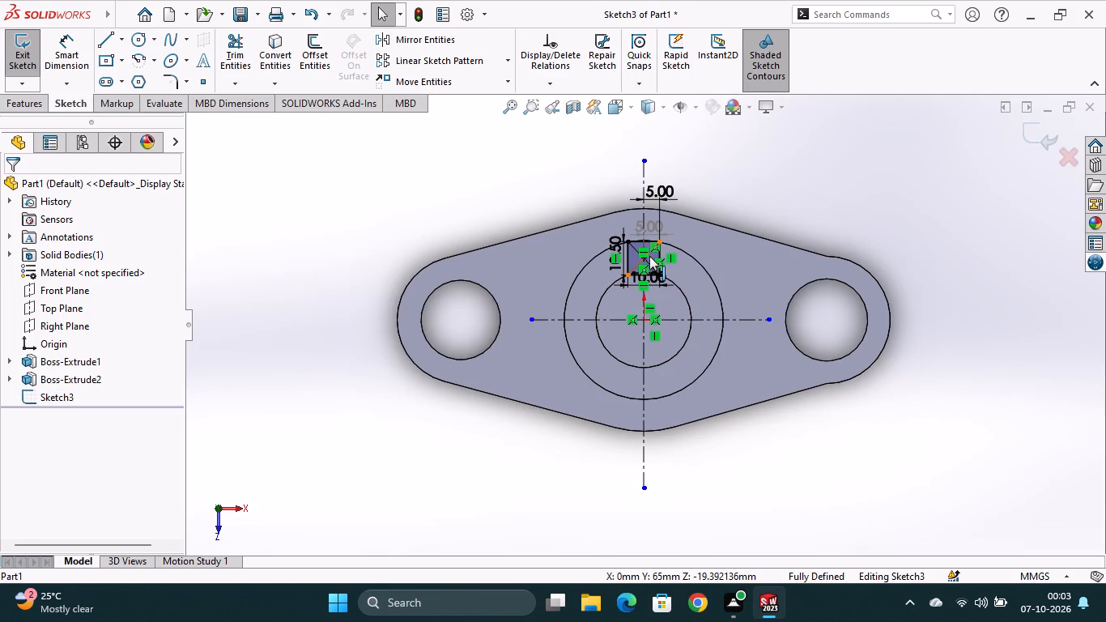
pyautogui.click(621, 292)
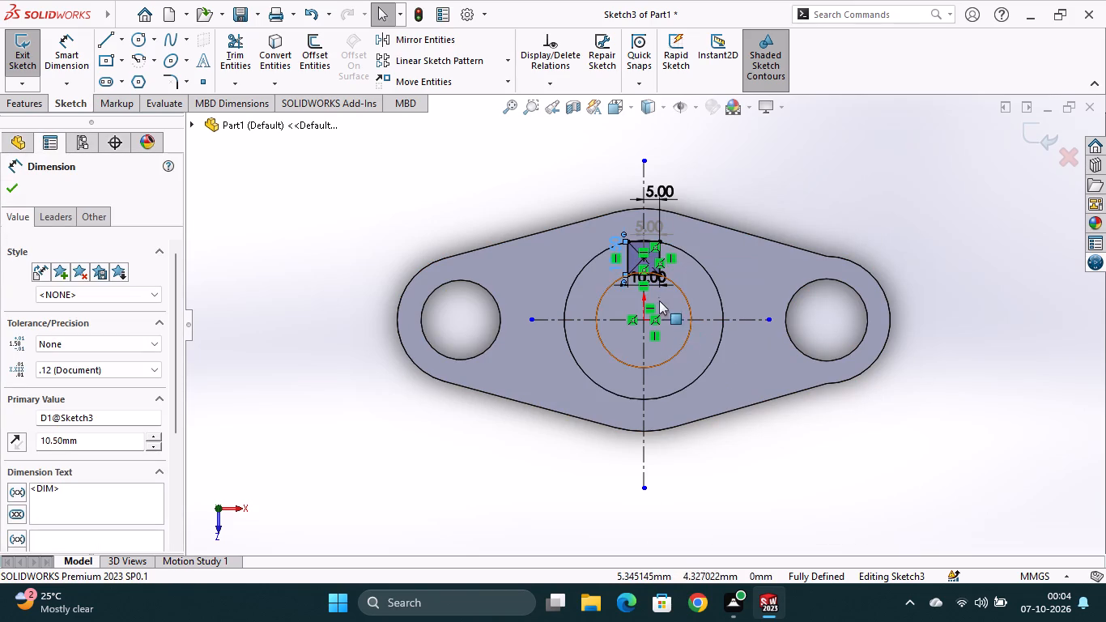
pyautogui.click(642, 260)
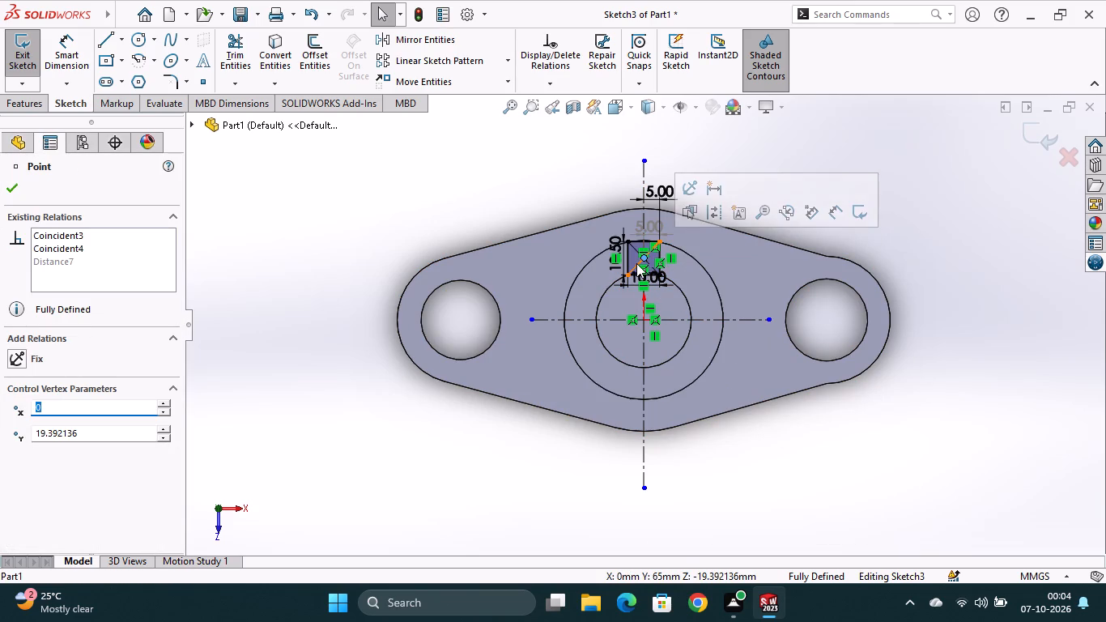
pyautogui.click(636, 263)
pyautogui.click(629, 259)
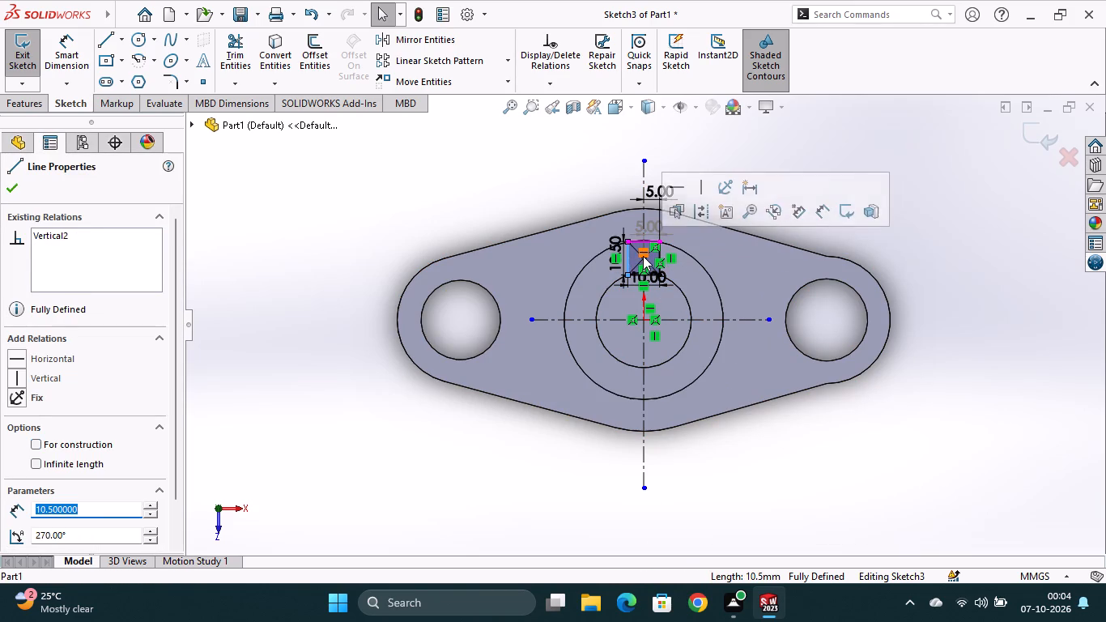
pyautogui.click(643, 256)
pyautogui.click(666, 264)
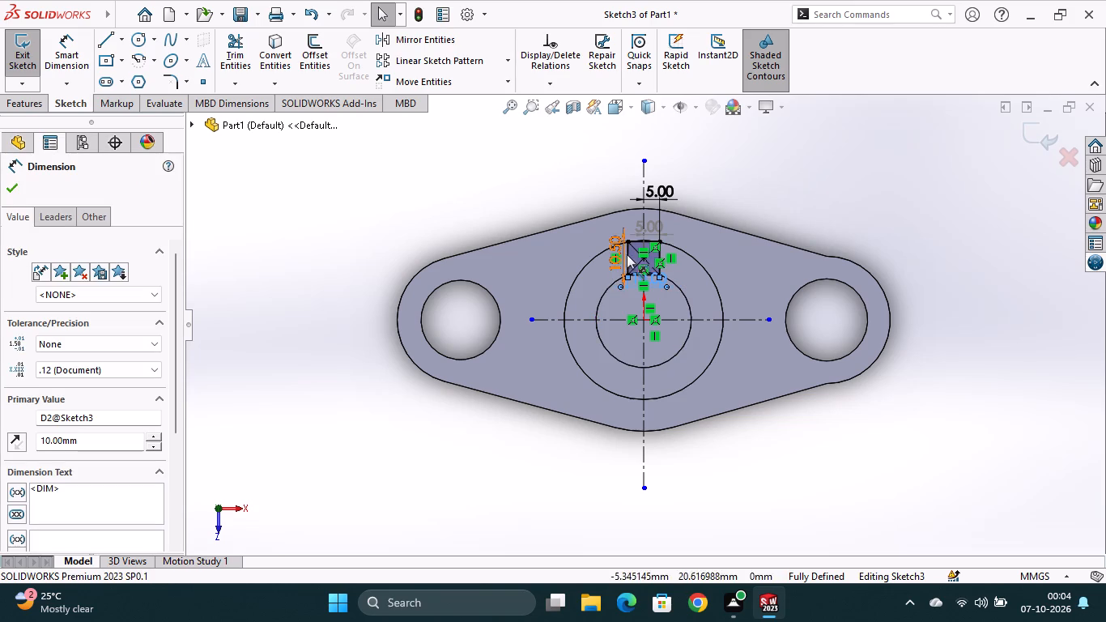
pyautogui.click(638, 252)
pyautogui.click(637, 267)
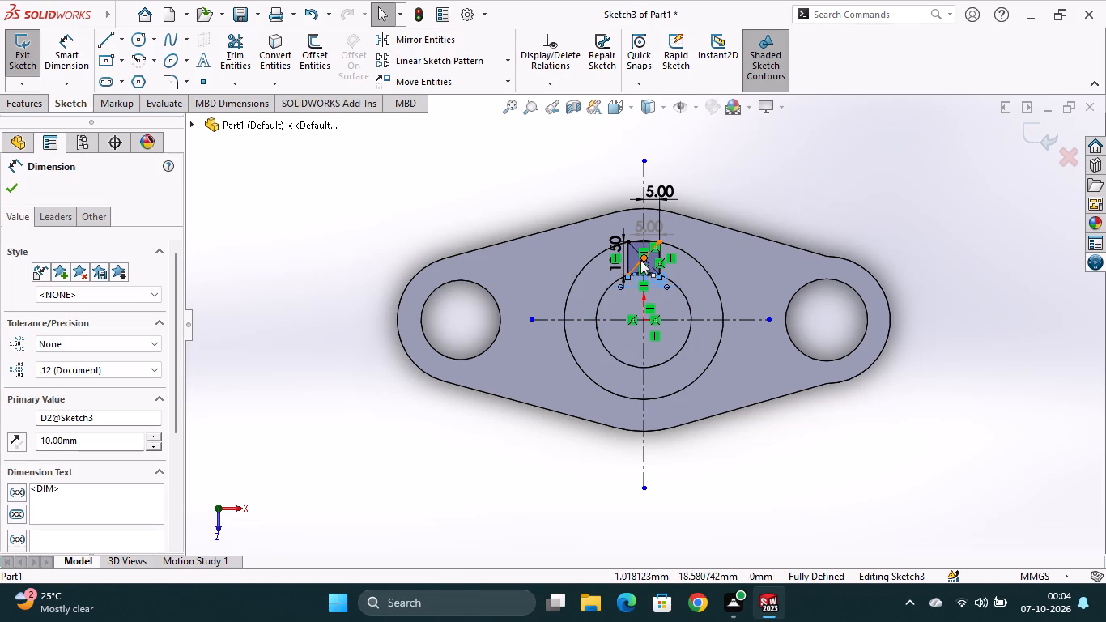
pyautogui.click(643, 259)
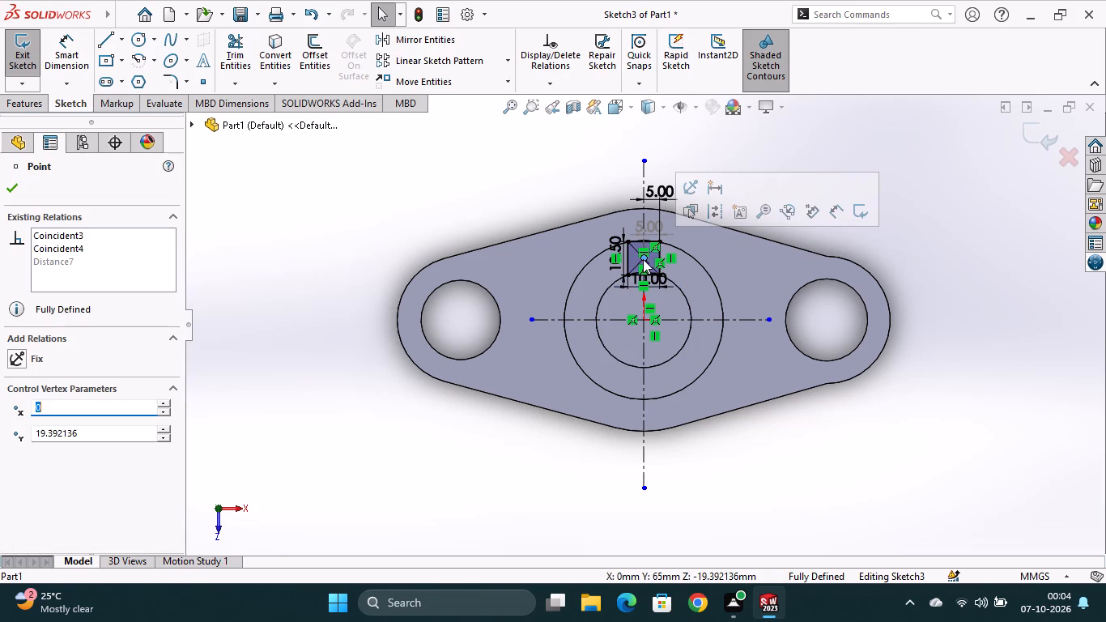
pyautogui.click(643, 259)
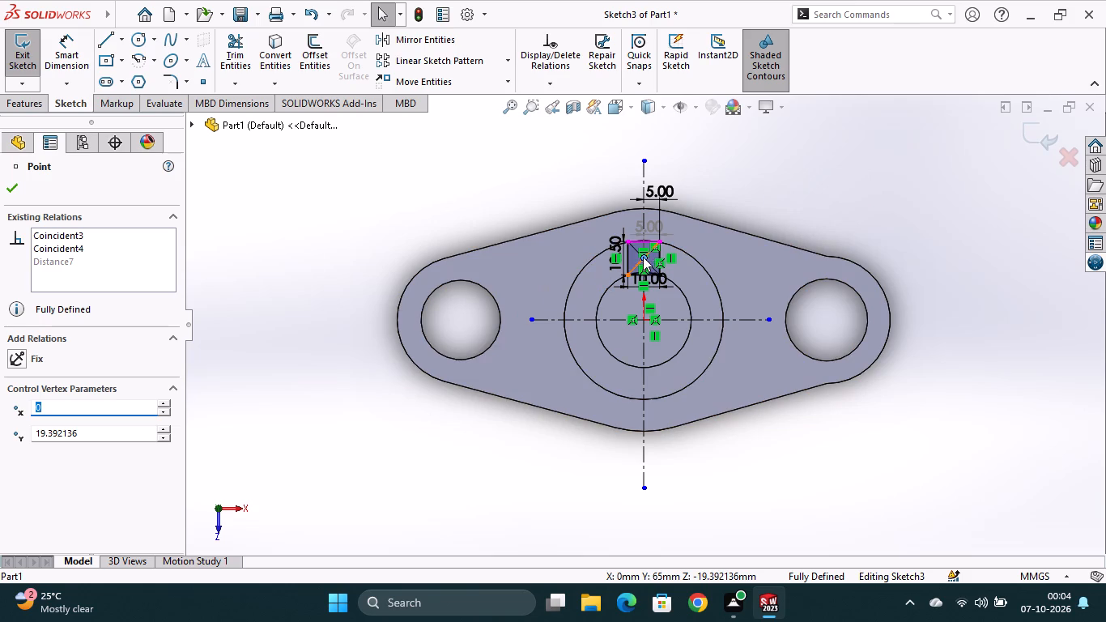
# Delete the height dimension on the slot rectangle's left side.
pyautogui.scroll(2, 629, 265)
pyautogui.scroll(-7, 627, 268)
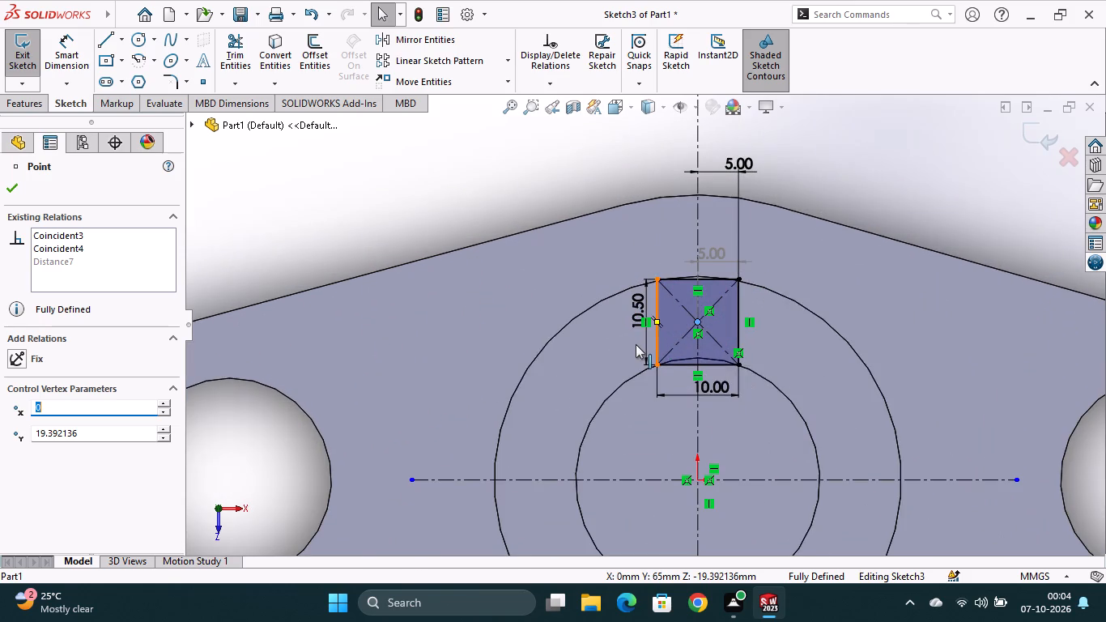
pyautogui.scroll(-3, 636, 341)
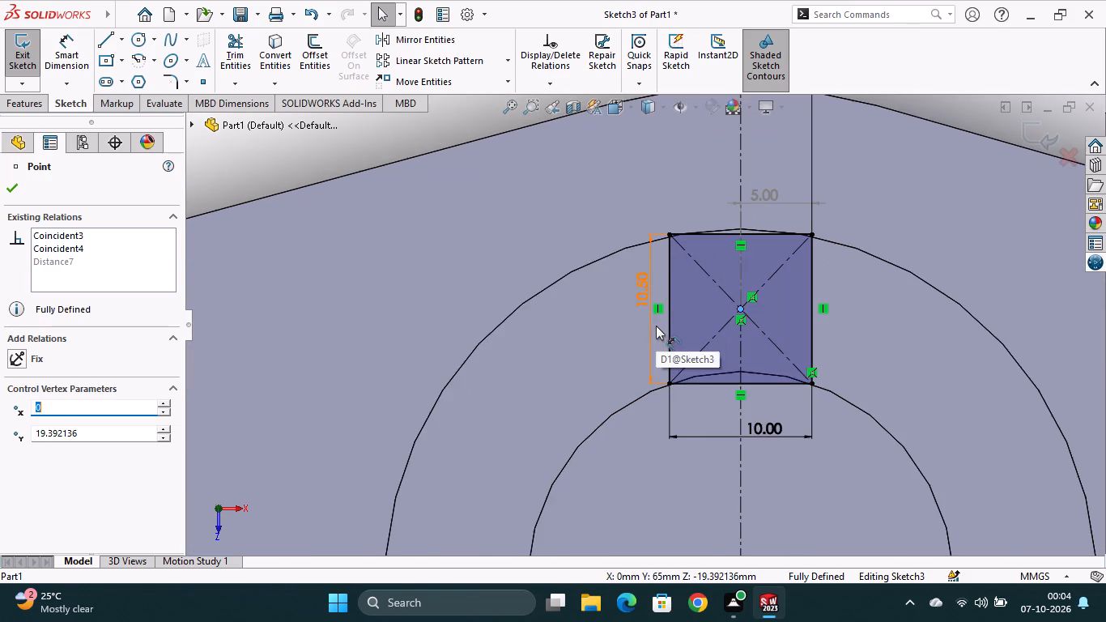
pyautogui.click(644, 294)
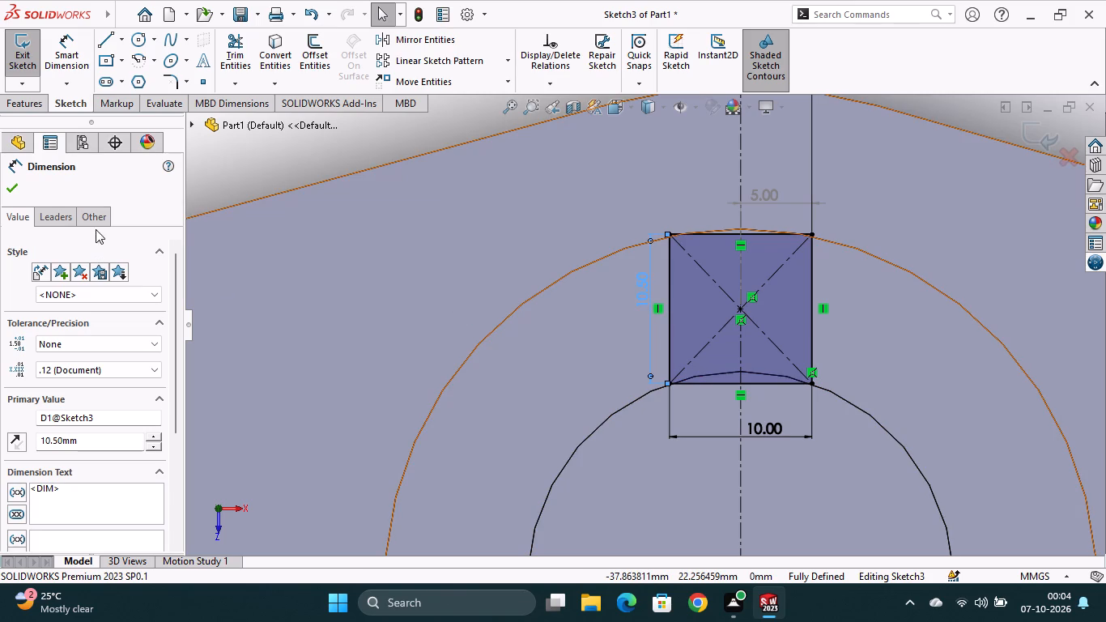
pyautogui.click(10, 185)
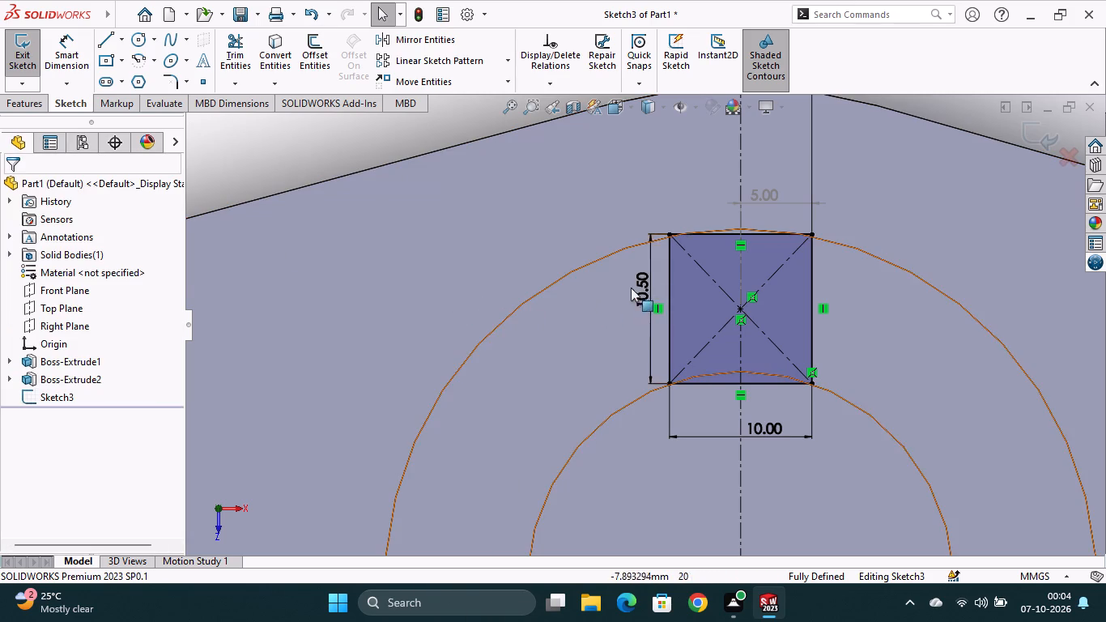
pyautogui.rightClick(641, 286)
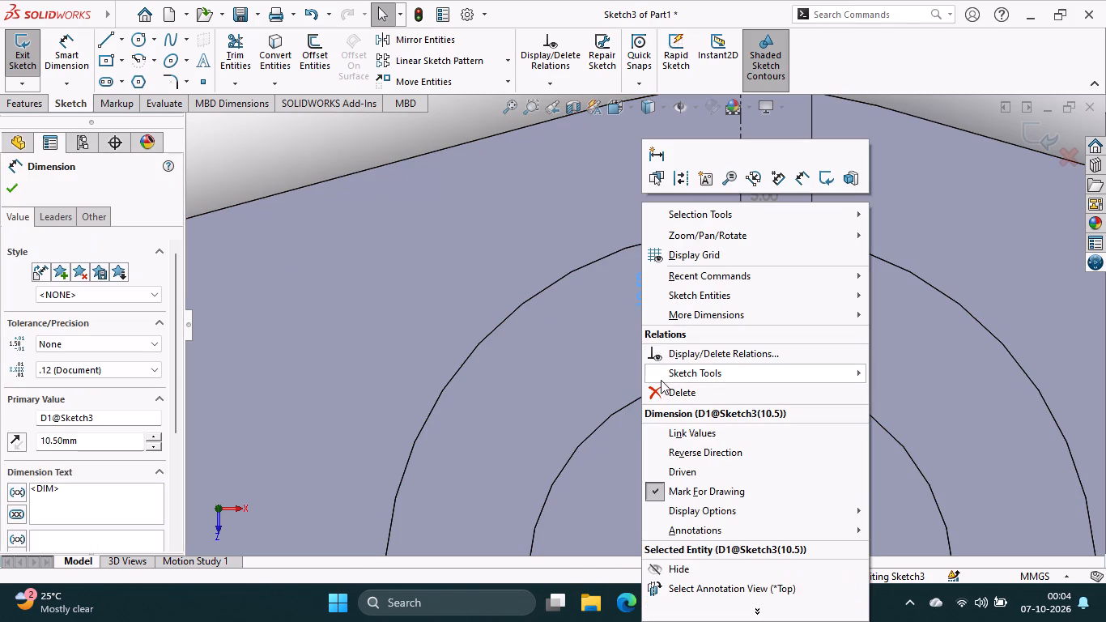
pyautogui.click(661, 386)
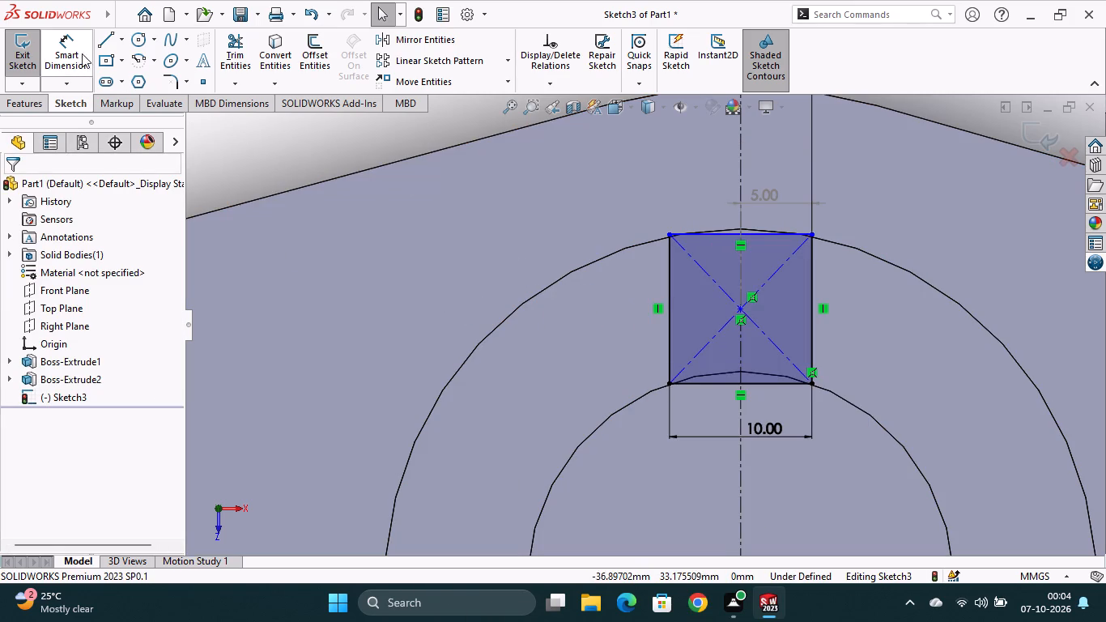
# Dimension the slot rectangle's left side with a height of 10.57 mm.
pyautogui.click(78, 50)
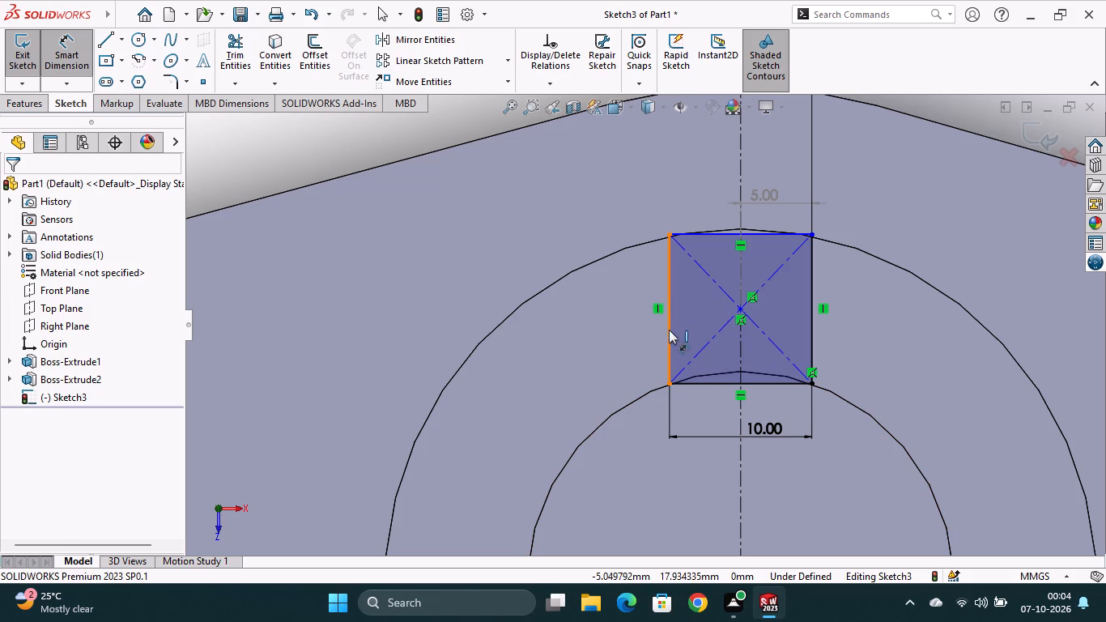
pyautogui.click(669, 330)
pyautogui.click(638, 332)
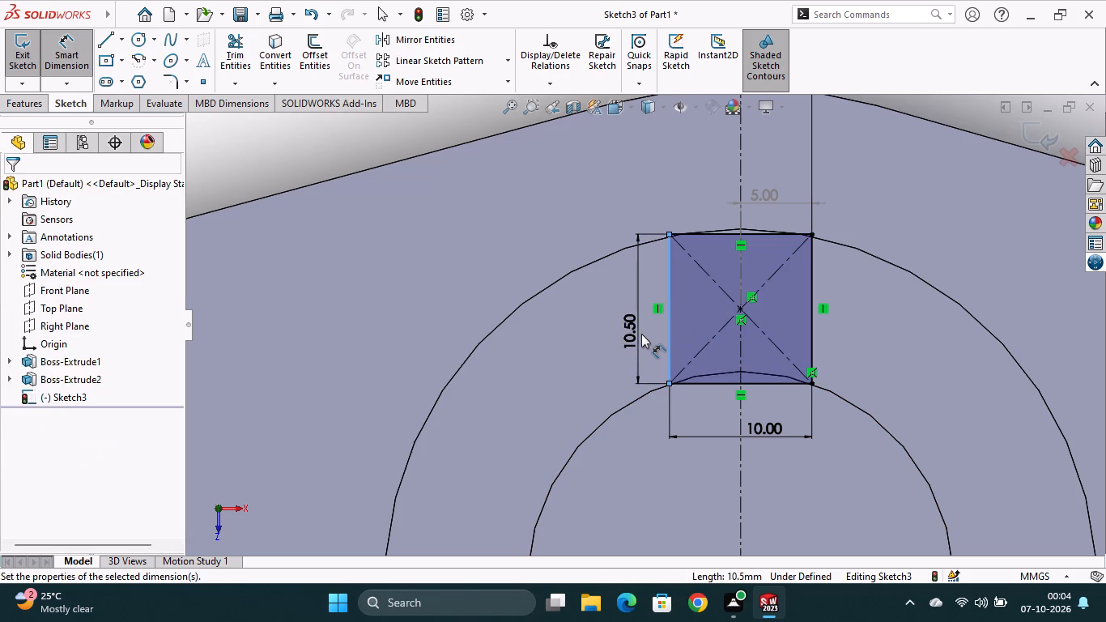
pyautogui.write('10')
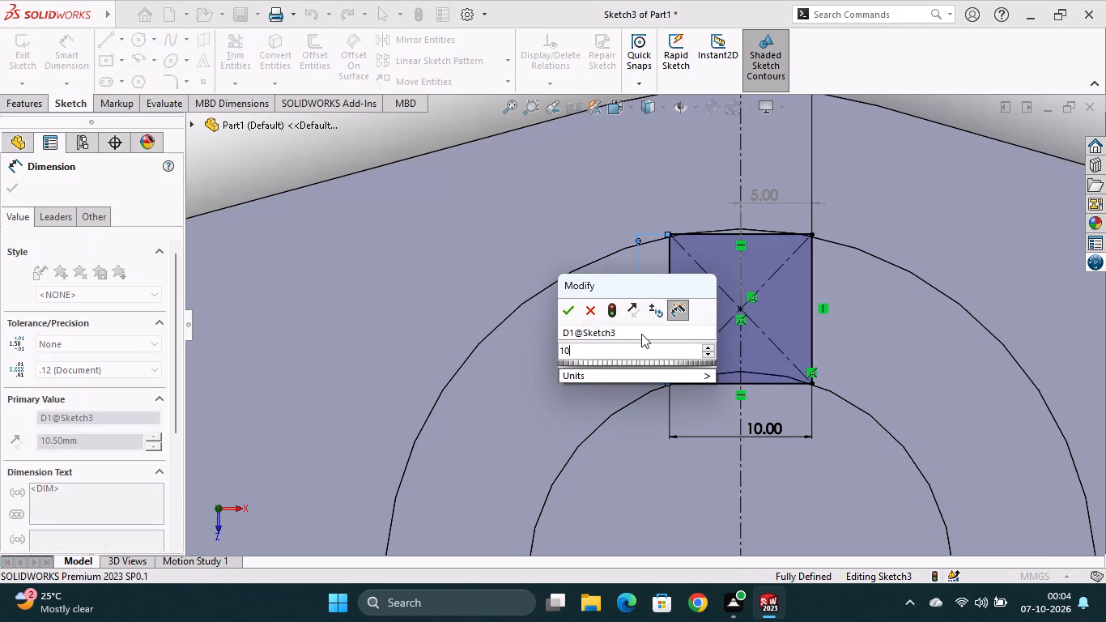
pyautogui.press(',')
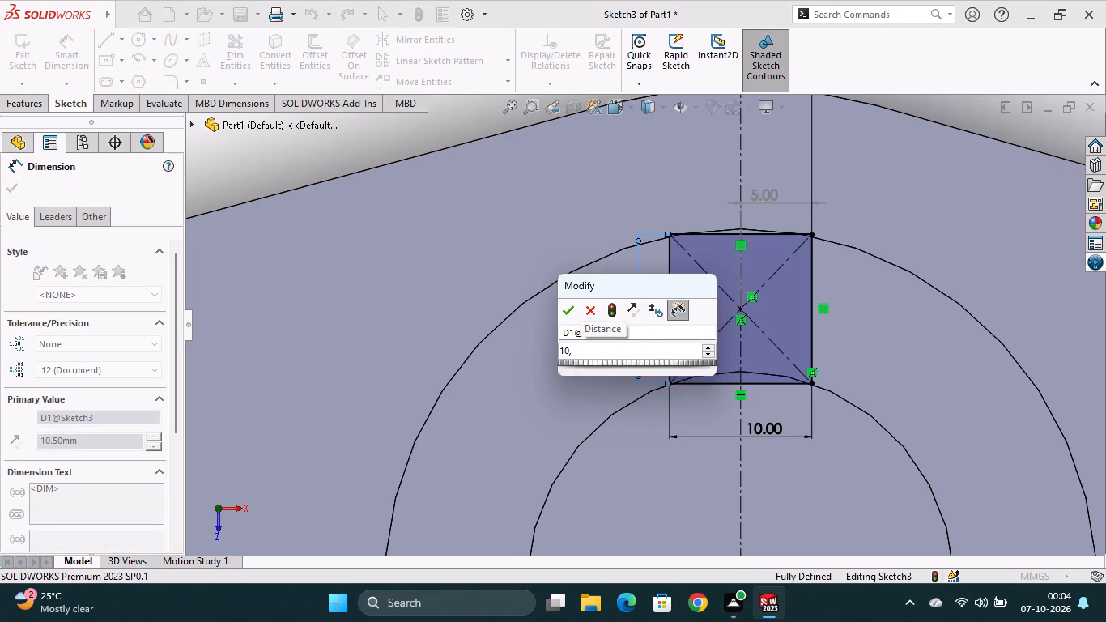
pyautogui.press('BackSpace')
pyautogui.write('.57')
pyautogui.press('Return')
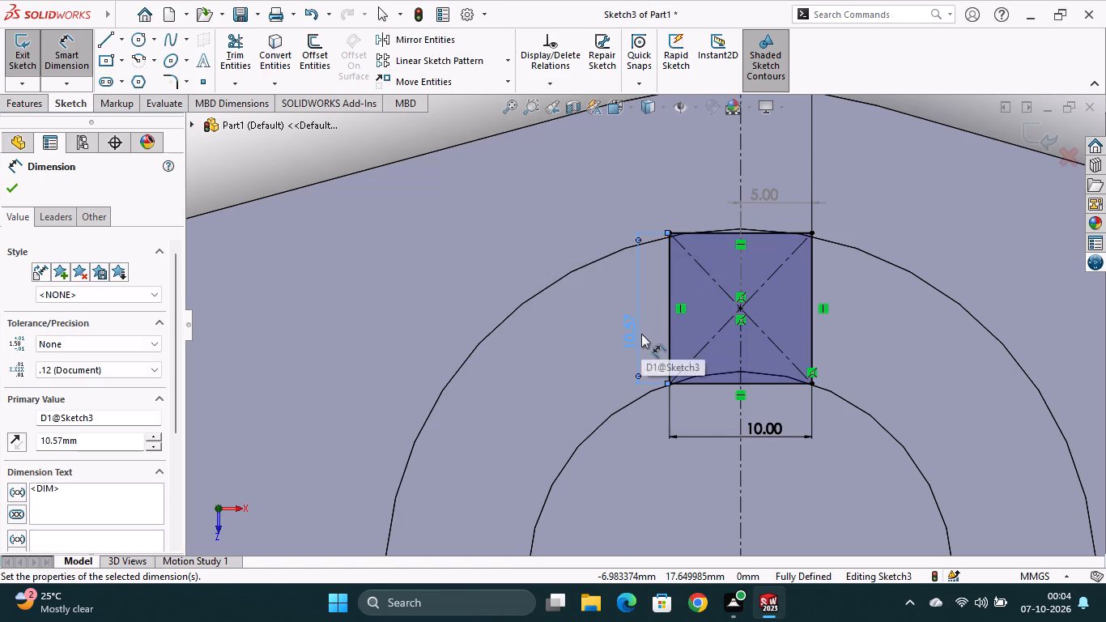
# Examine how the slot rectangle's upper side meets the cylinder's outer circular edge.
pyautogui.scroll(1, 704, 242)
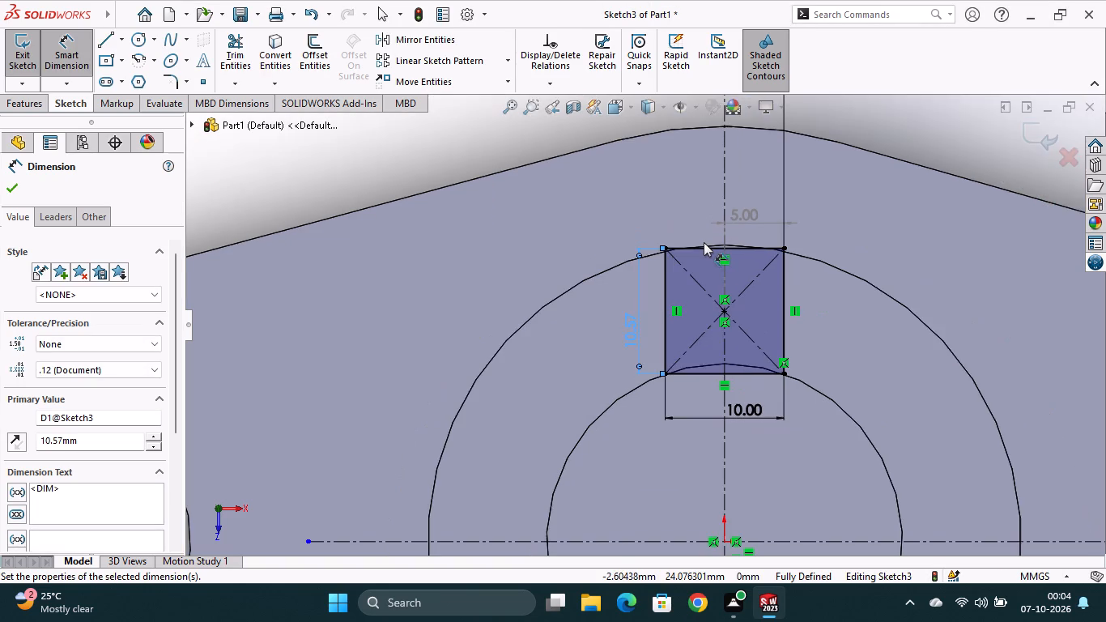
pyautogui.scroll(-4, 702, 245)
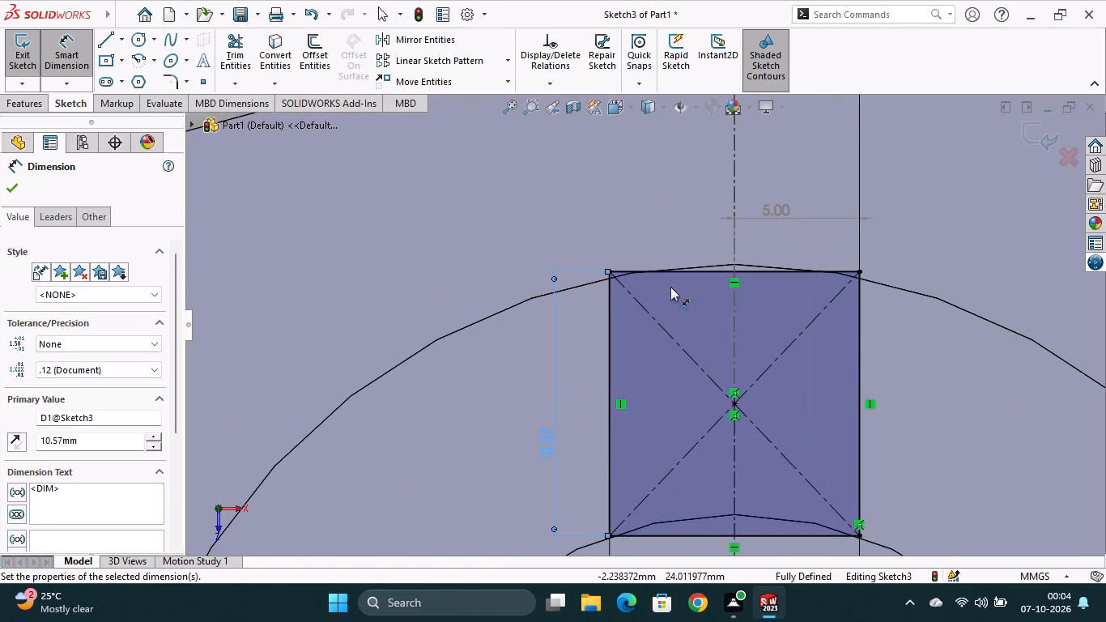
pyautogui.scroll(-4, 700, 282)
pyautogui.scroll(3, 701, 286)
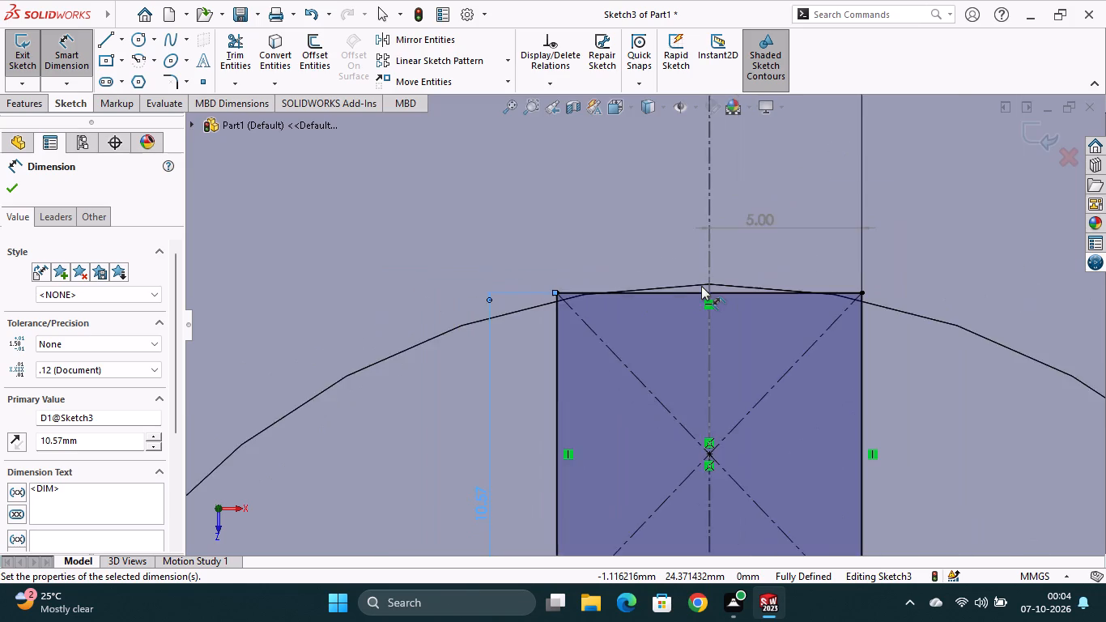
pyautogui.scroll(7, 701, 286)
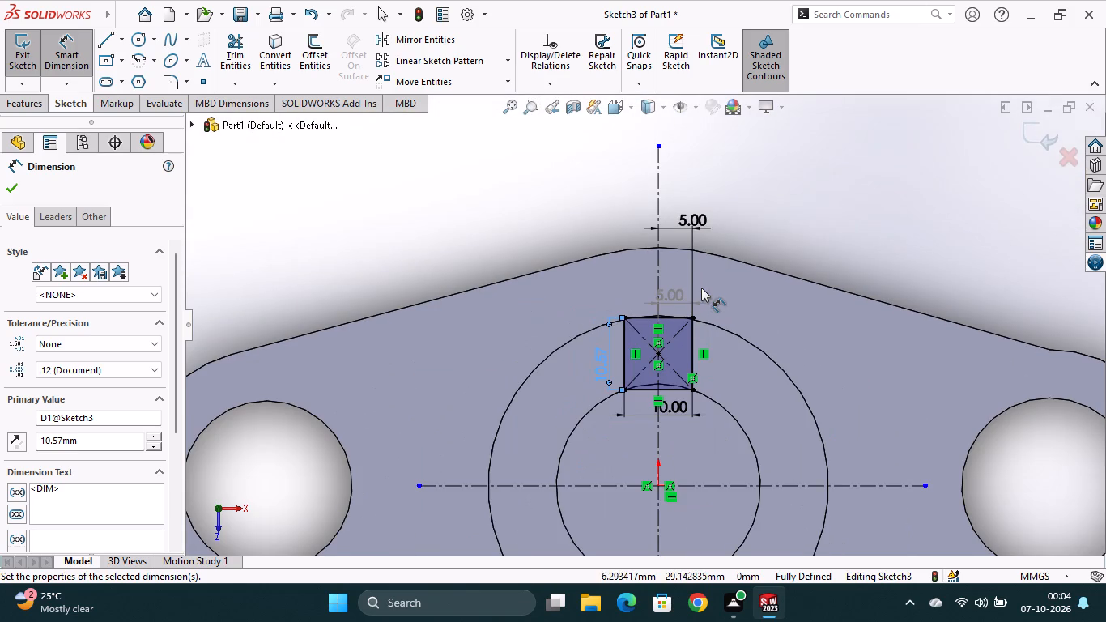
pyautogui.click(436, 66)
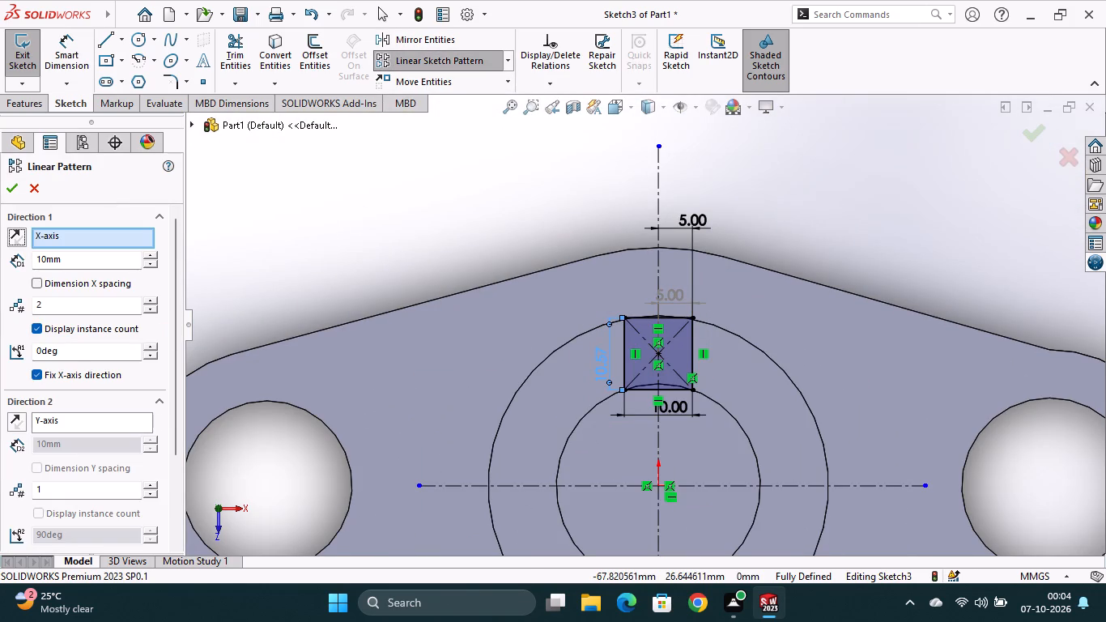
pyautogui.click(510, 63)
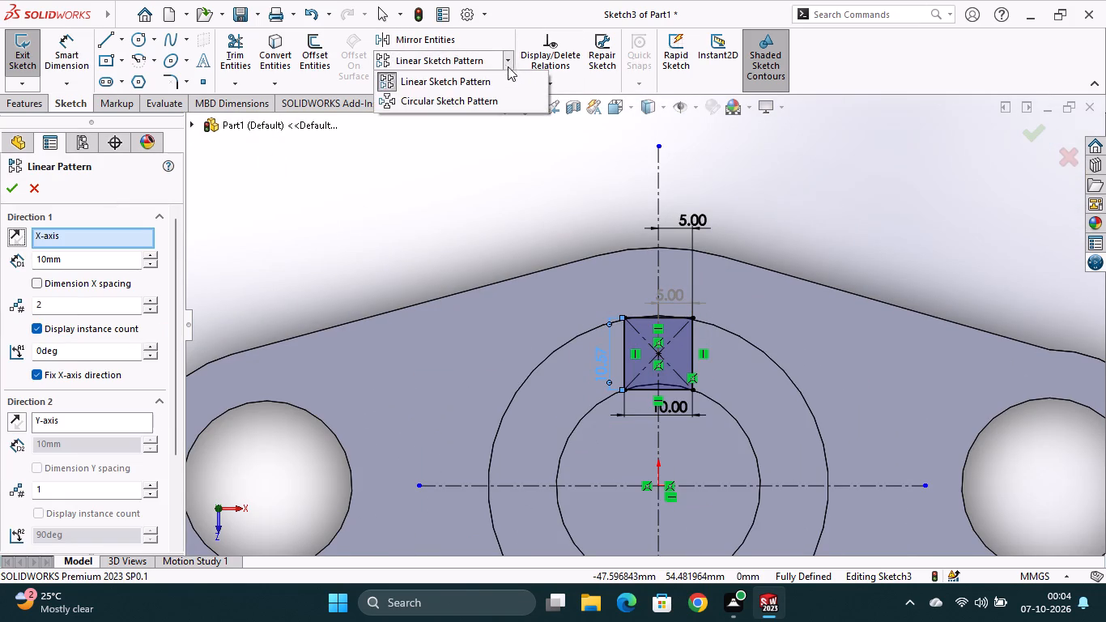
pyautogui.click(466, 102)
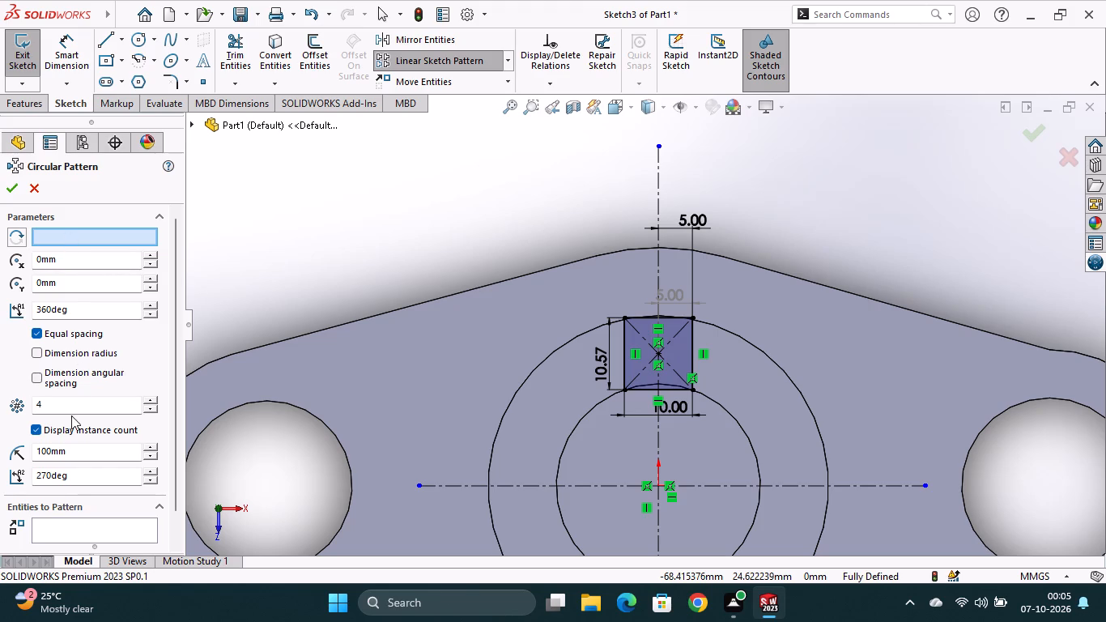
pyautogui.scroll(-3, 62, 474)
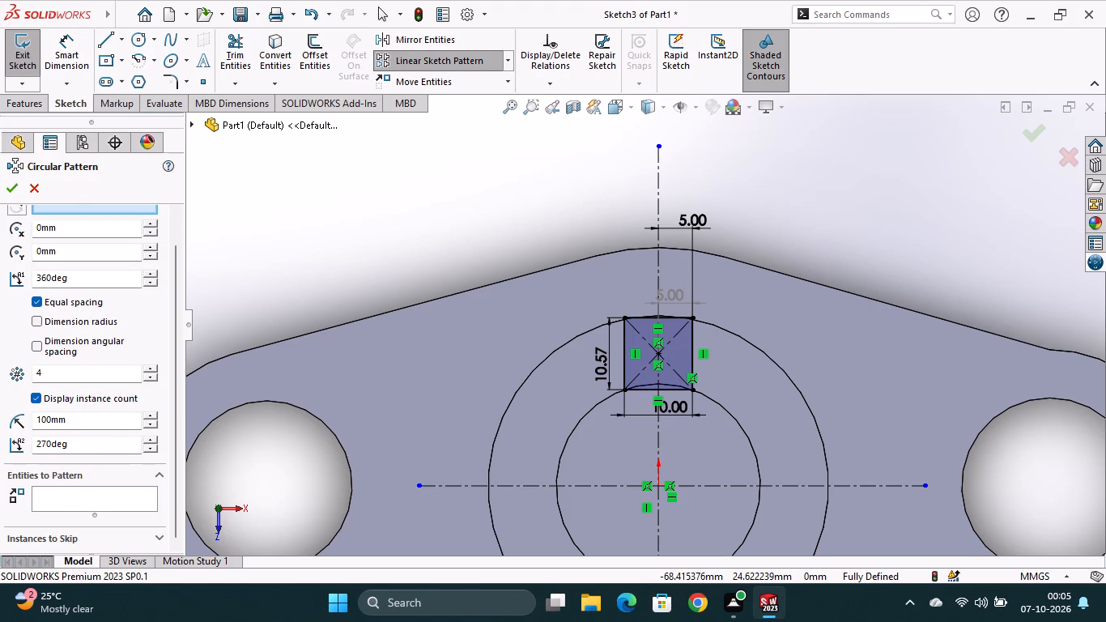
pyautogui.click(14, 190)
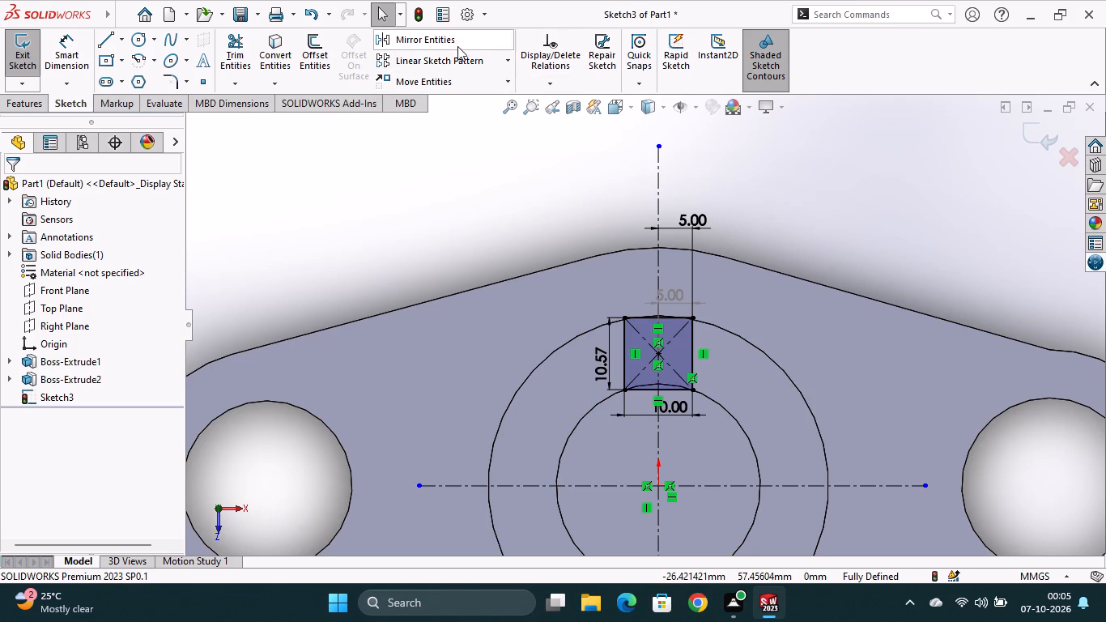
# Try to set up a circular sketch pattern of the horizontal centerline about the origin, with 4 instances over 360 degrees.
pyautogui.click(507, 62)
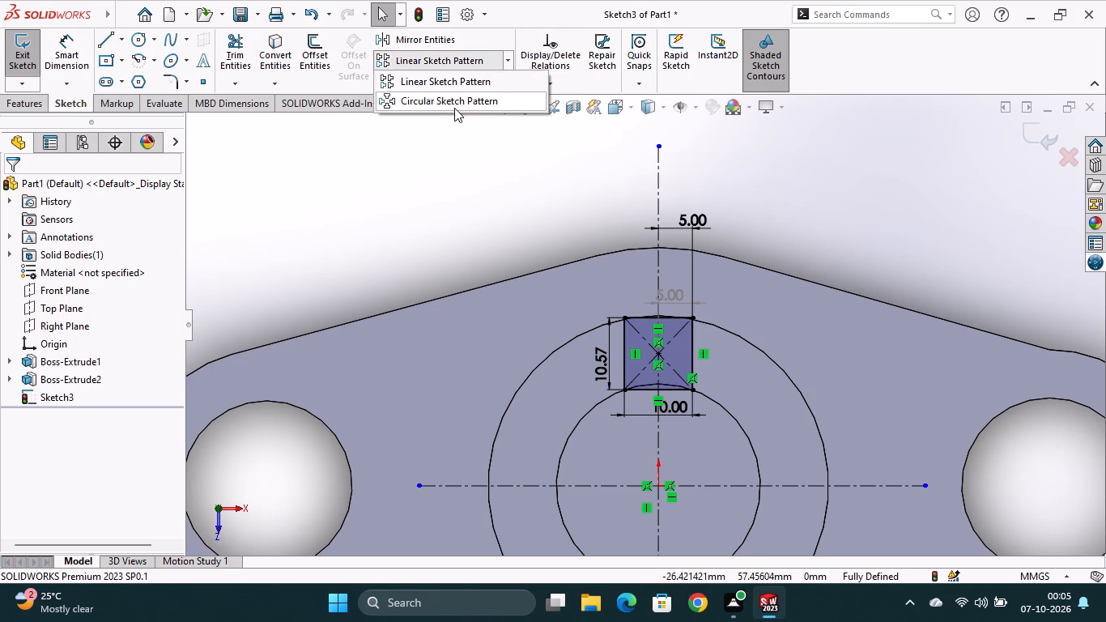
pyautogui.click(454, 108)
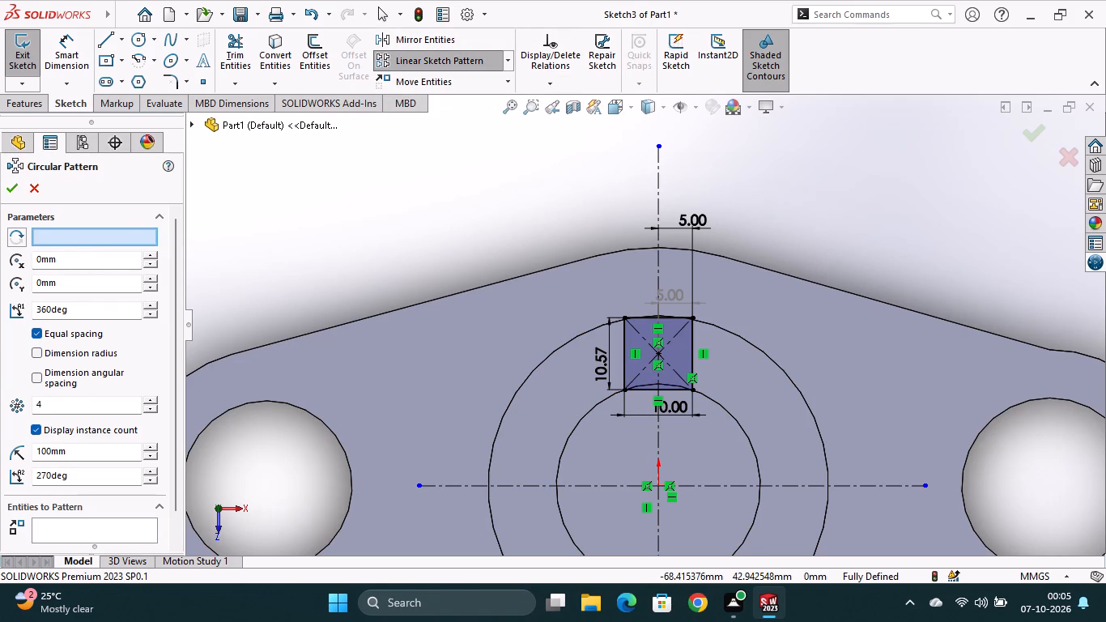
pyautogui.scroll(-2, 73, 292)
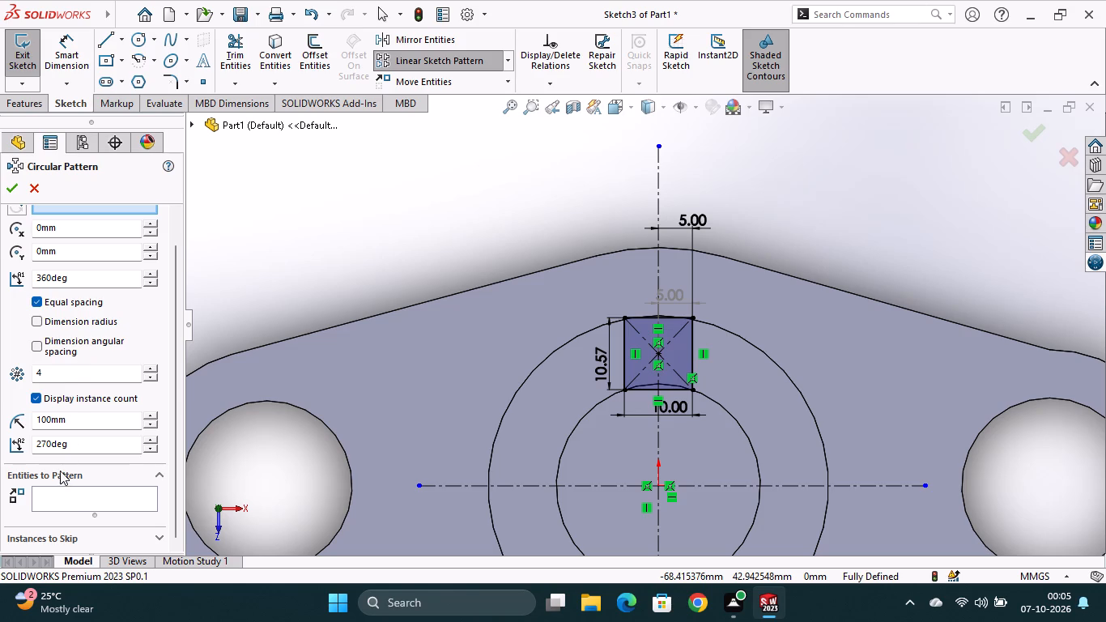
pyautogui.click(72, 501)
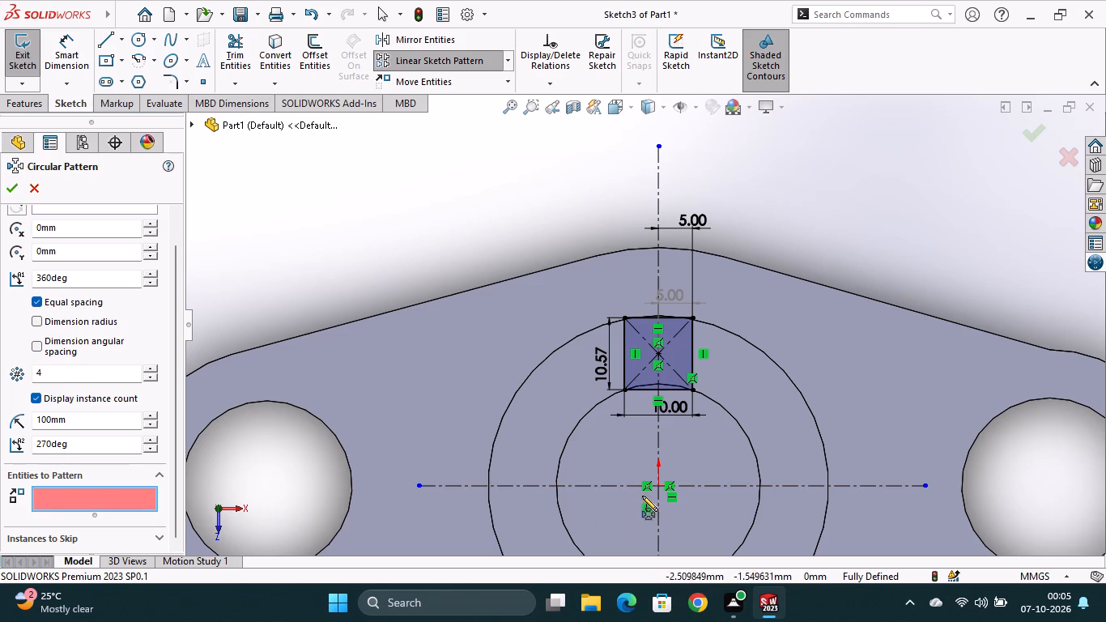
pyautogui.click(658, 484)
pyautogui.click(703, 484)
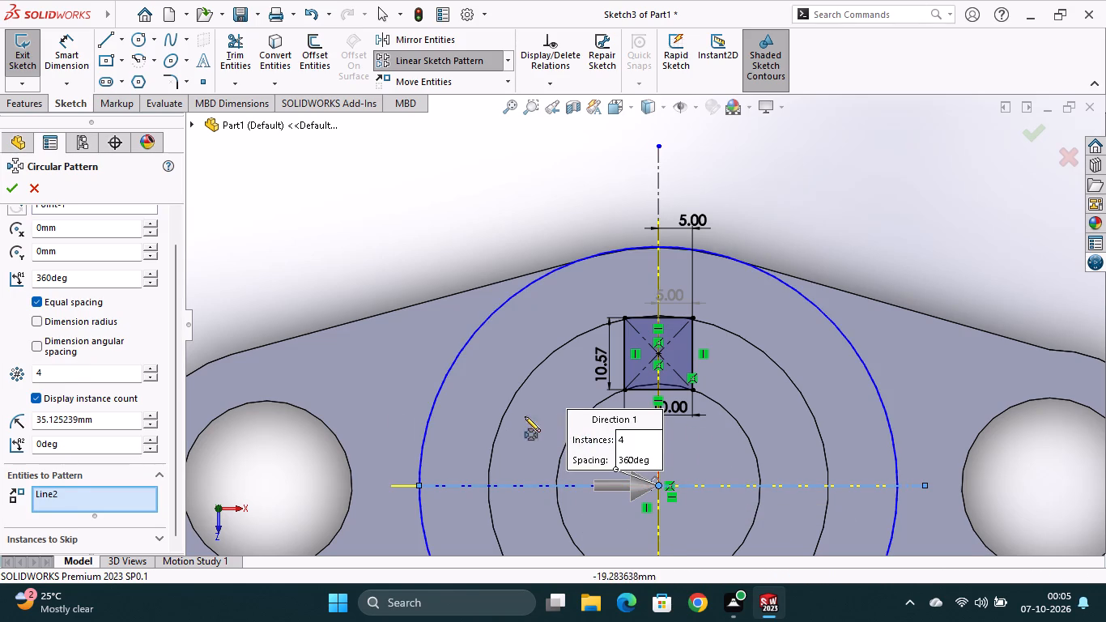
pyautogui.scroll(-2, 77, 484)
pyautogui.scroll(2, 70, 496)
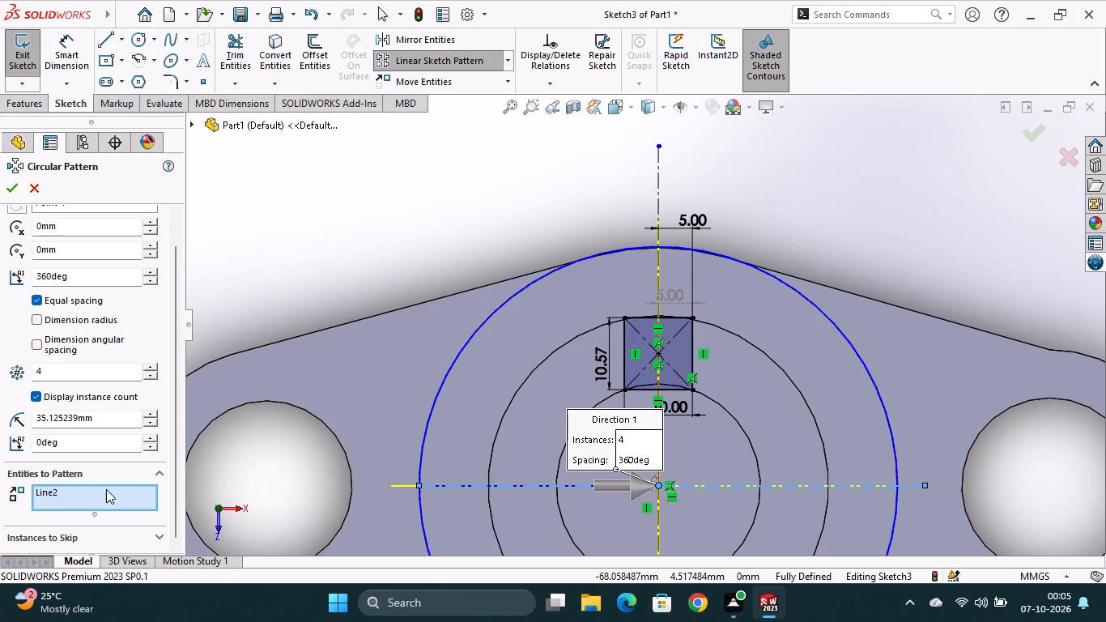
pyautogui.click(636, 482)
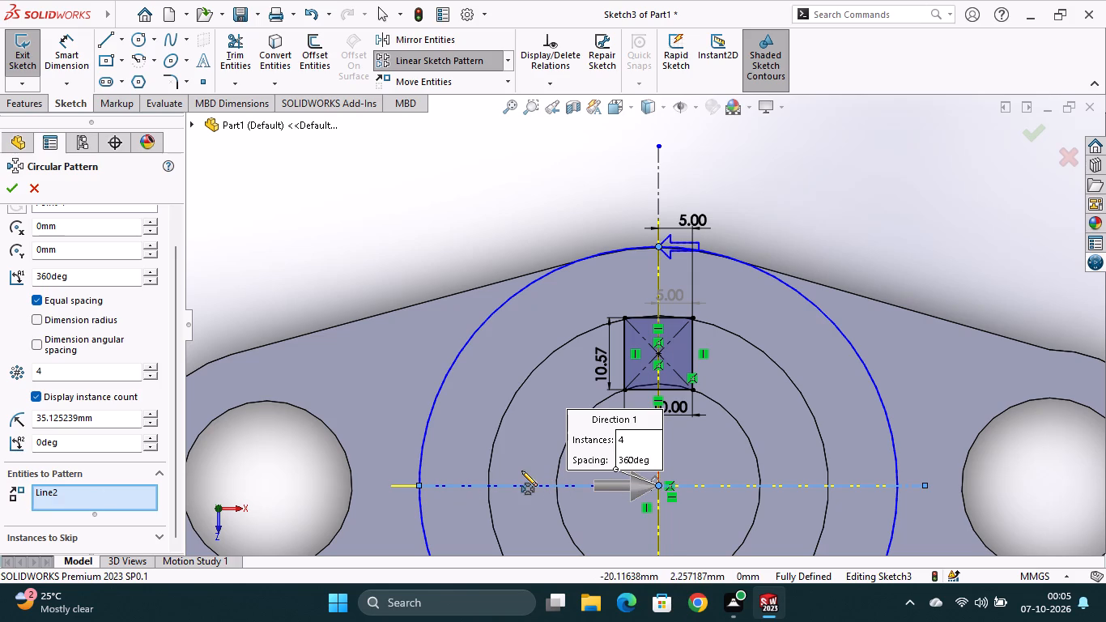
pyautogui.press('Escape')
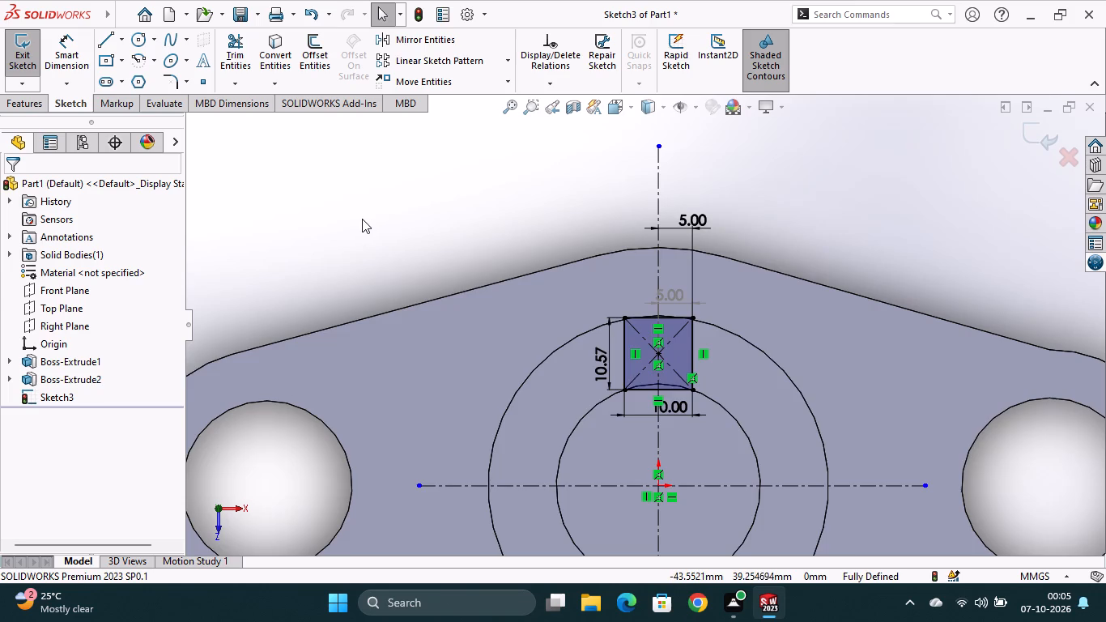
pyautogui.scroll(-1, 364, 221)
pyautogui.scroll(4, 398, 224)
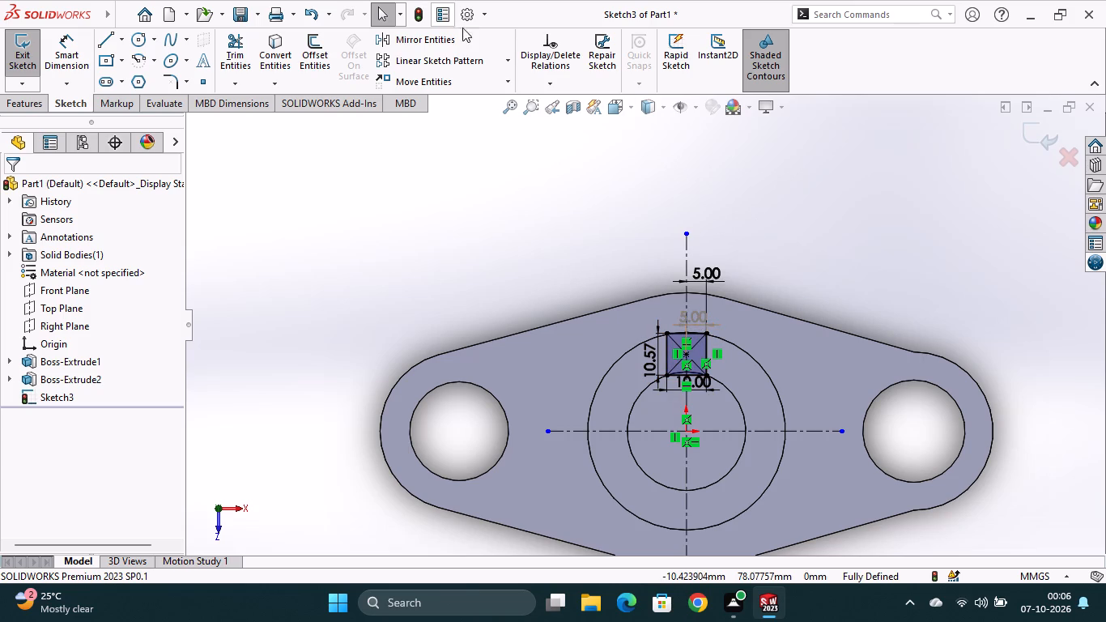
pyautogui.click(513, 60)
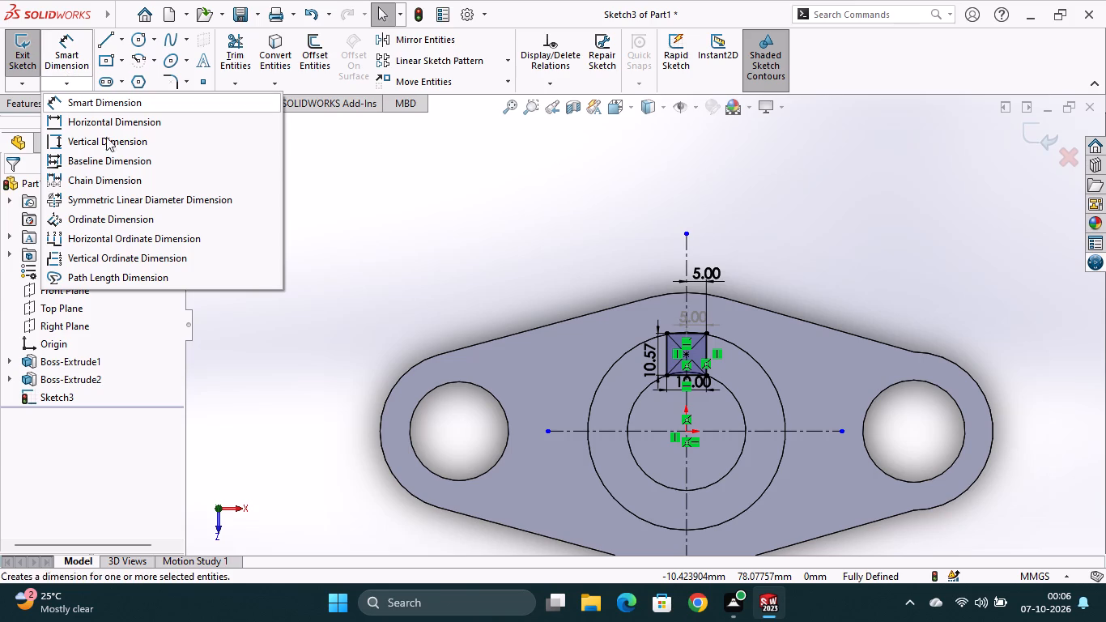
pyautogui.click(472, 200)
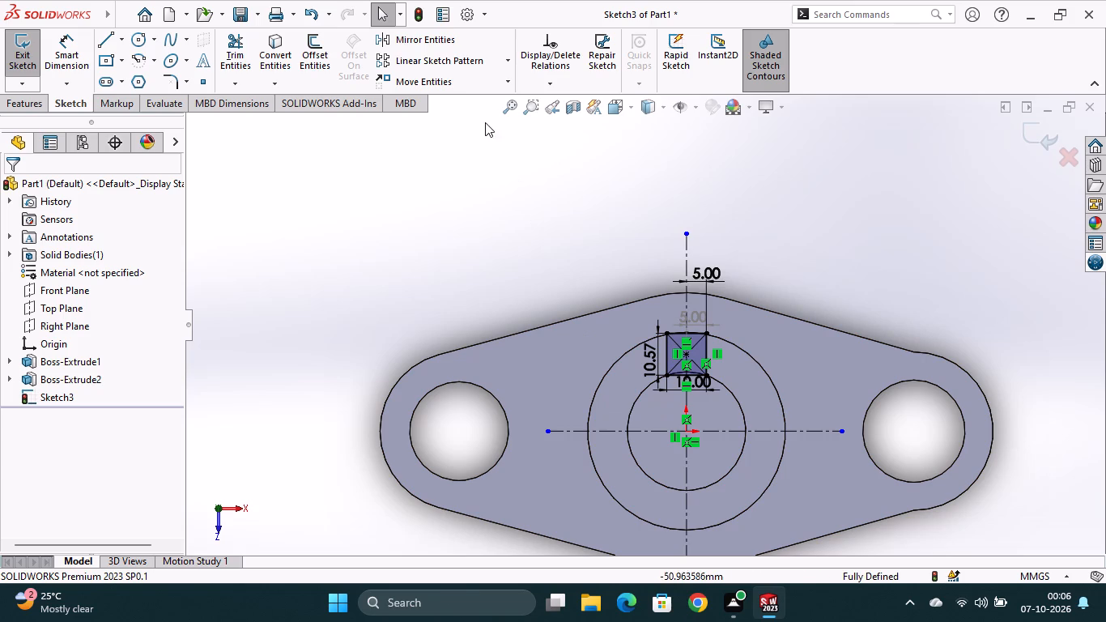
# Create a circular sketch pattern of the horizontal centerline about the origin, with 4 equally spaced instances over 360 degrees.
pyautogui.click(511, 63)
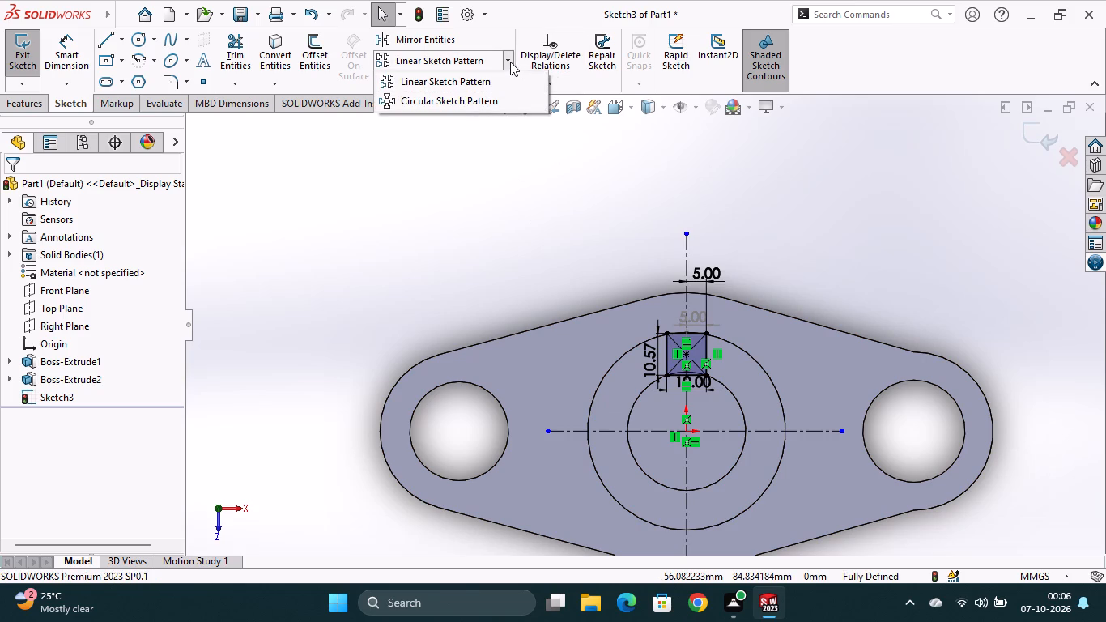
pyautogui.click(510, 62)
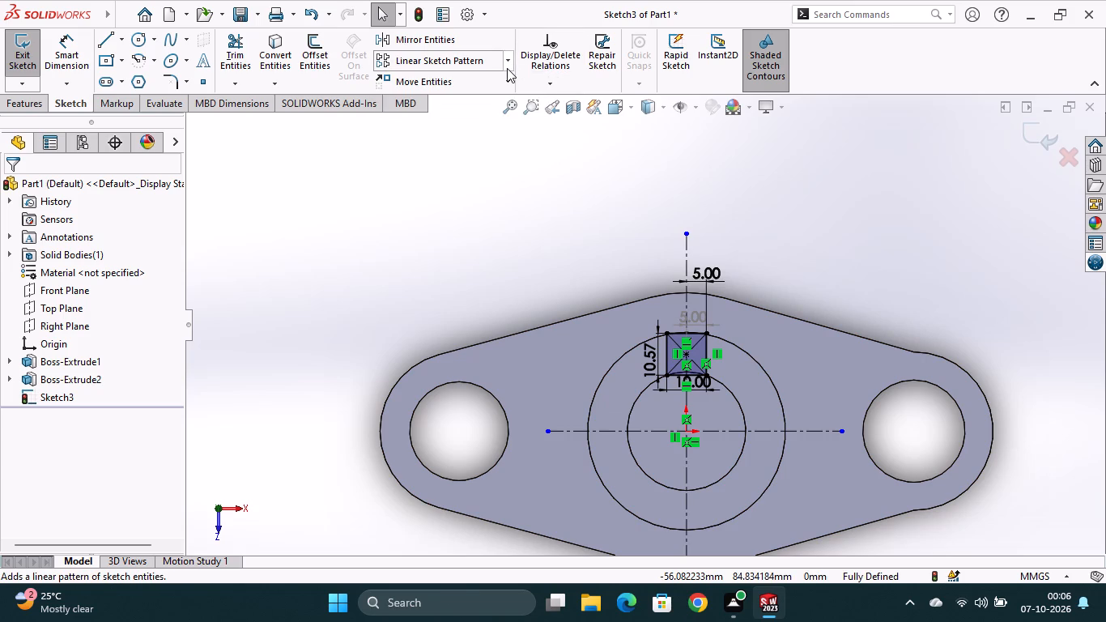
pyautogui.click(510, 65)
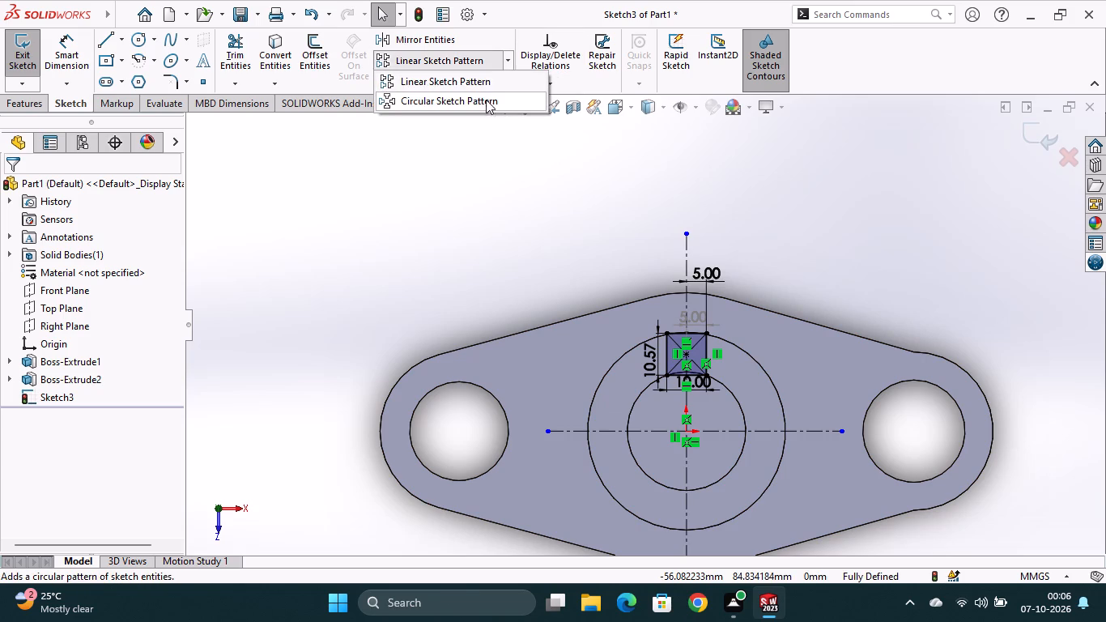
pyautogui.click(436, 105)
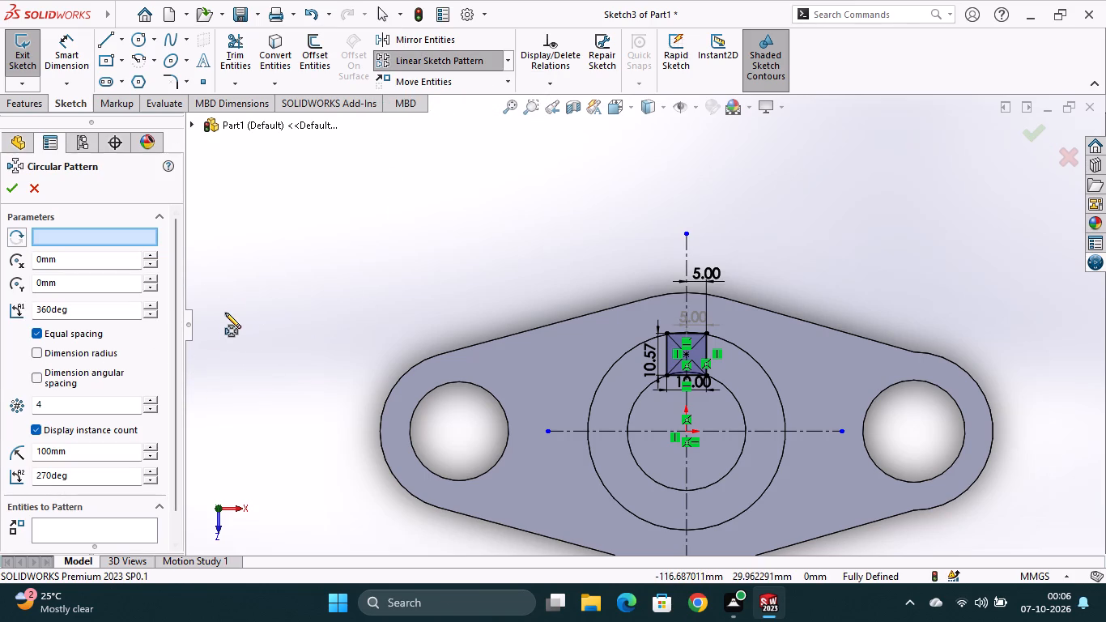
pyautogui.click(644, 432)
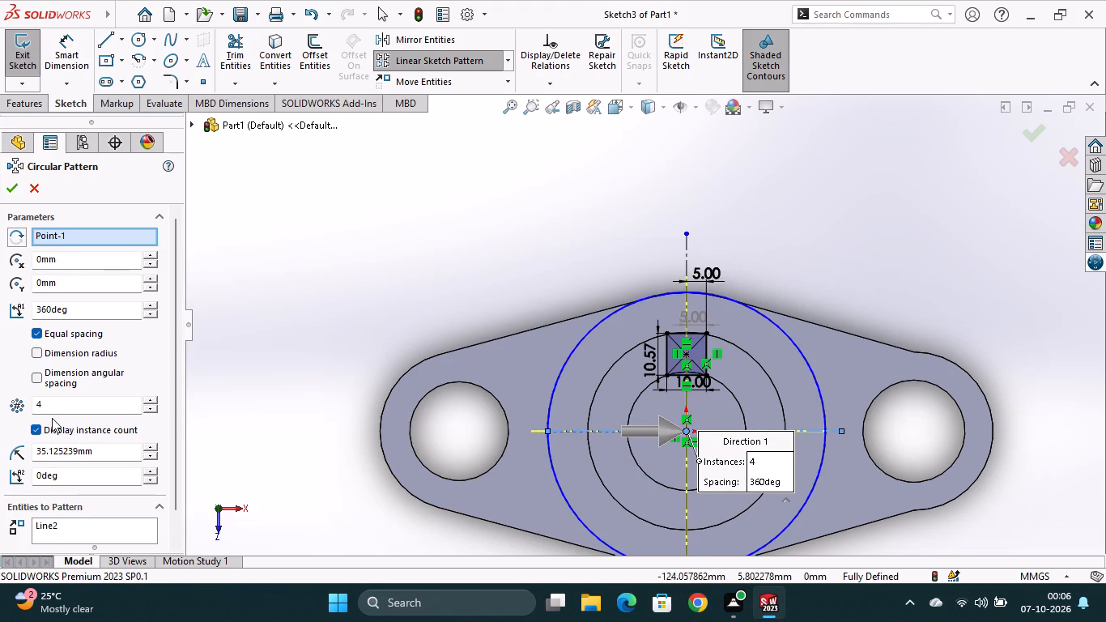
pyautogui.scroll(-1, 67, 458)
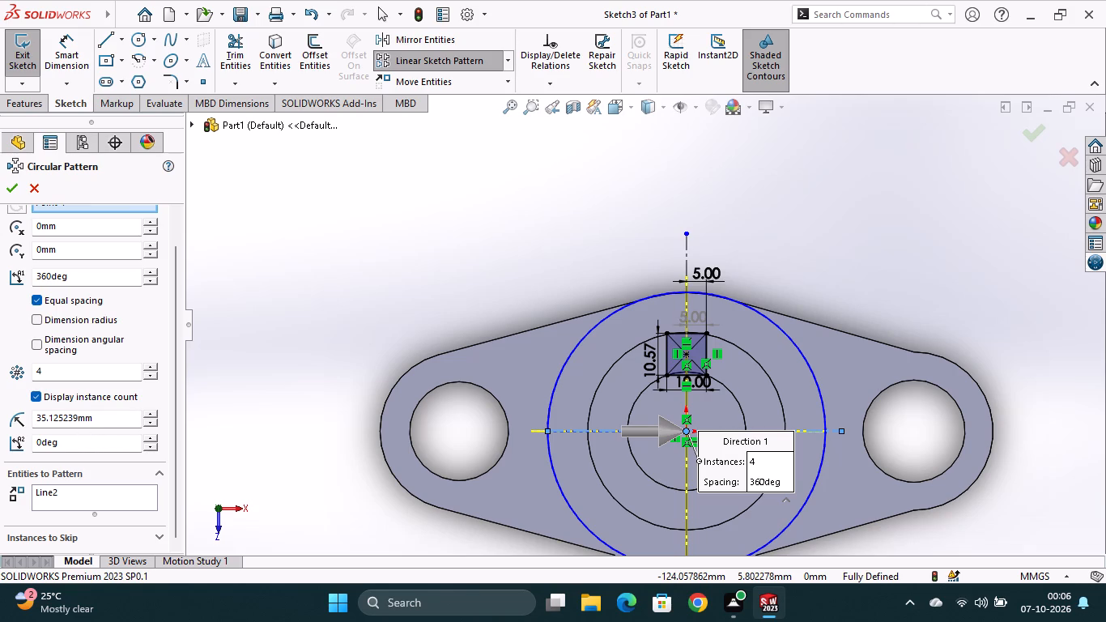
pyautogui.scroll(-6, 53, 470)
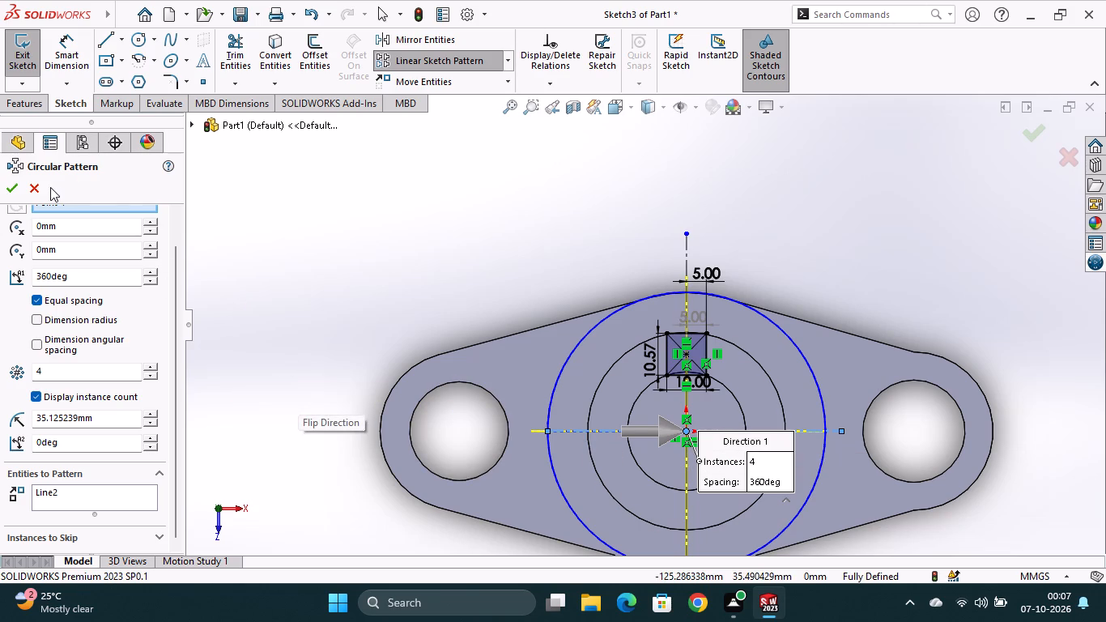
pyautogui.click(8, 190)
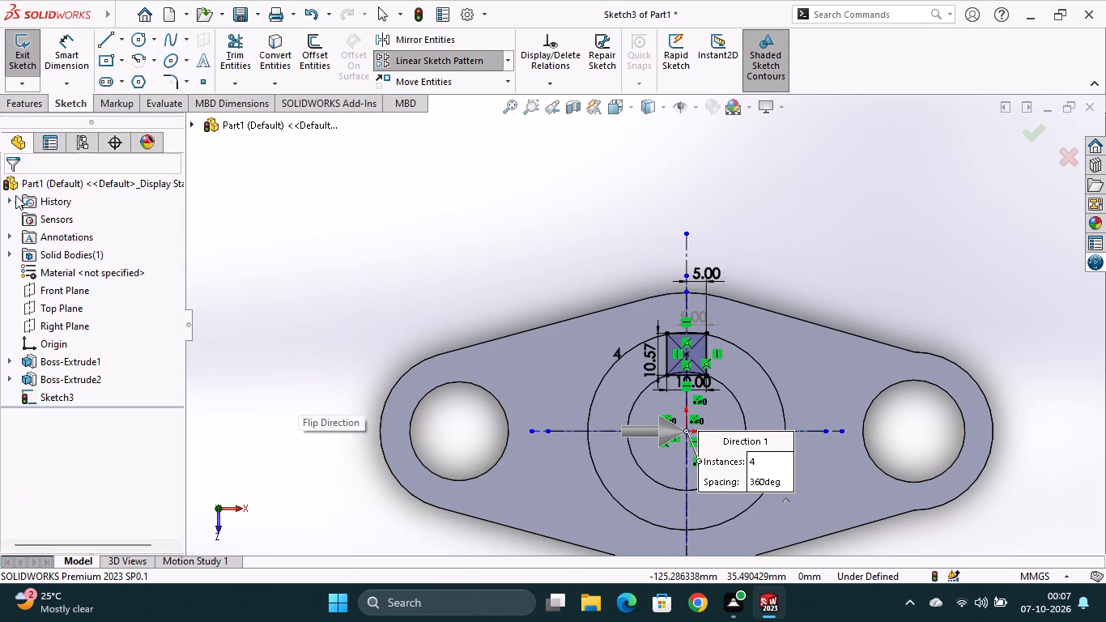
# Add a collinear relation to the four sides of the slot rectangle.
pyautogui.click(699, 356)
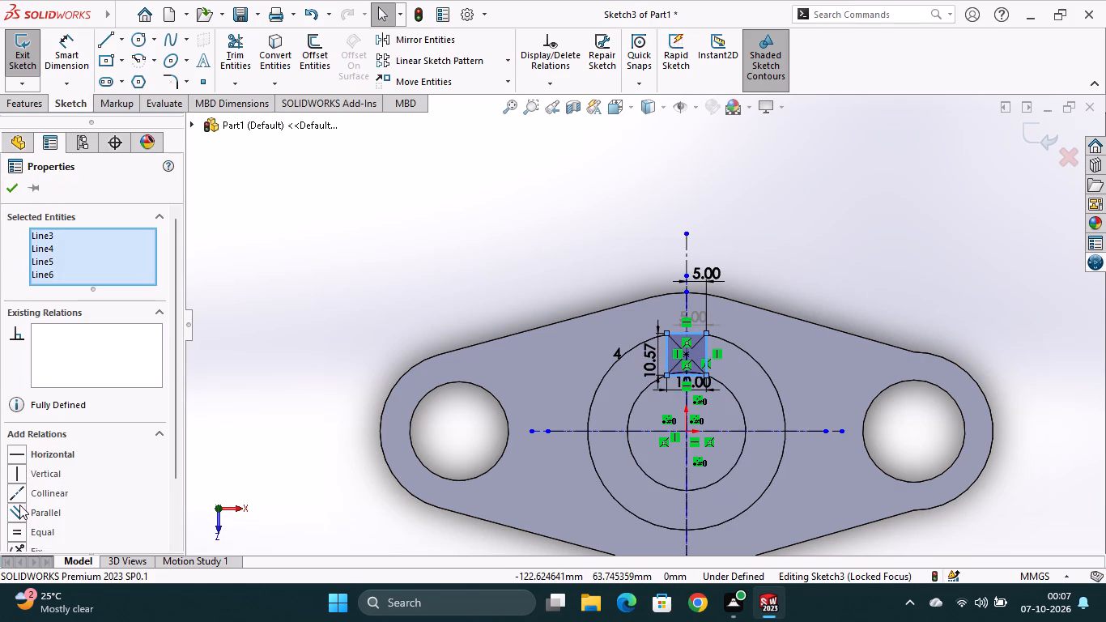
pyautogui.scroll(-1, 21, 496)
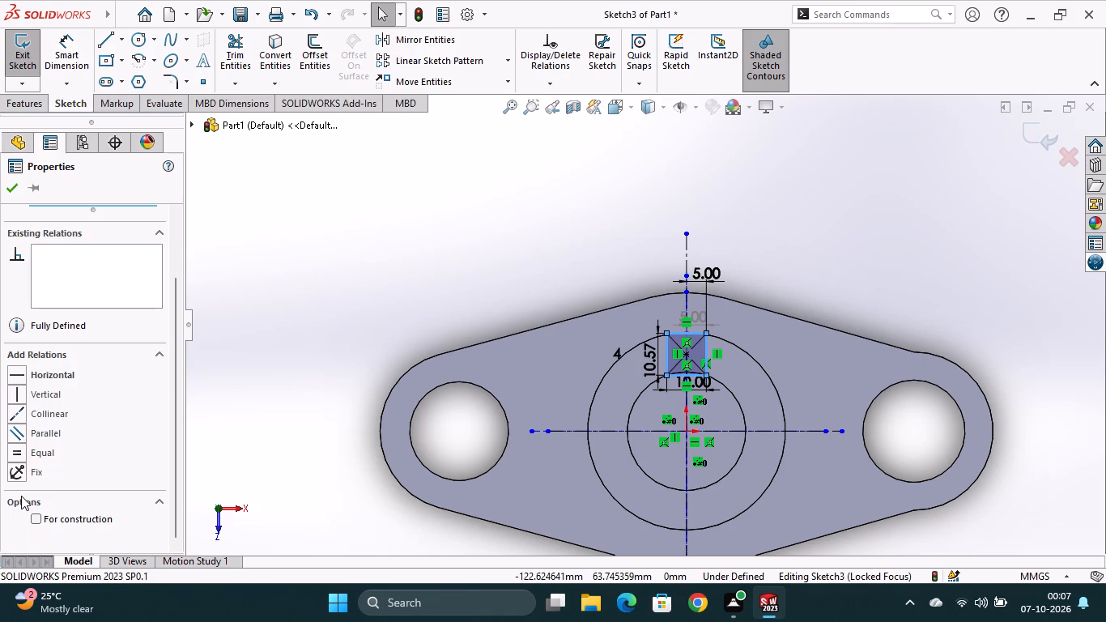
pyautogui.click(16, 415)
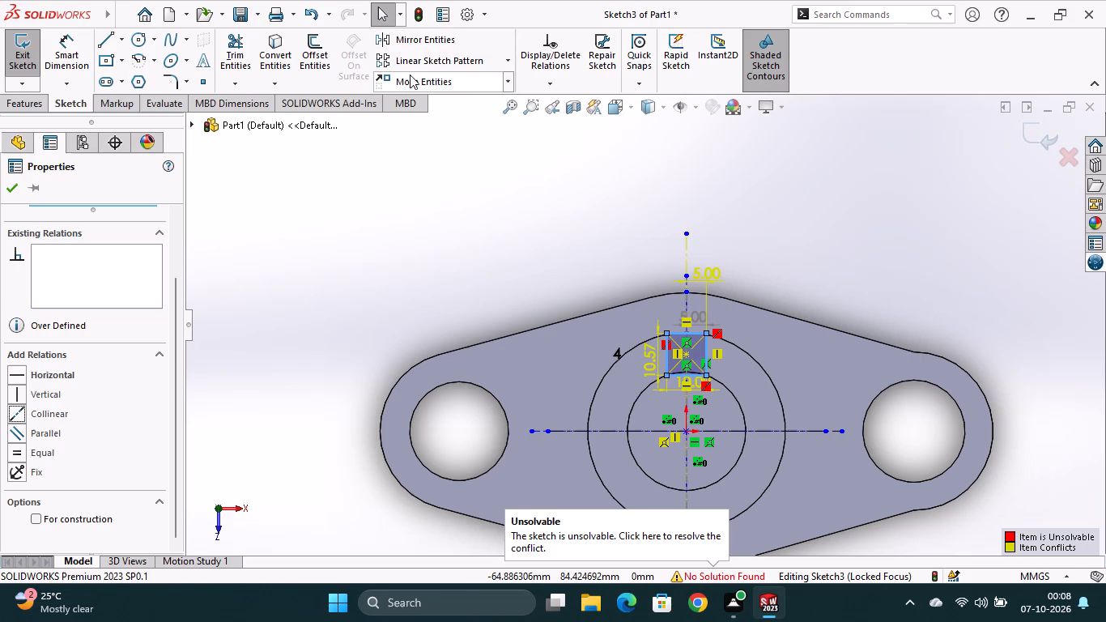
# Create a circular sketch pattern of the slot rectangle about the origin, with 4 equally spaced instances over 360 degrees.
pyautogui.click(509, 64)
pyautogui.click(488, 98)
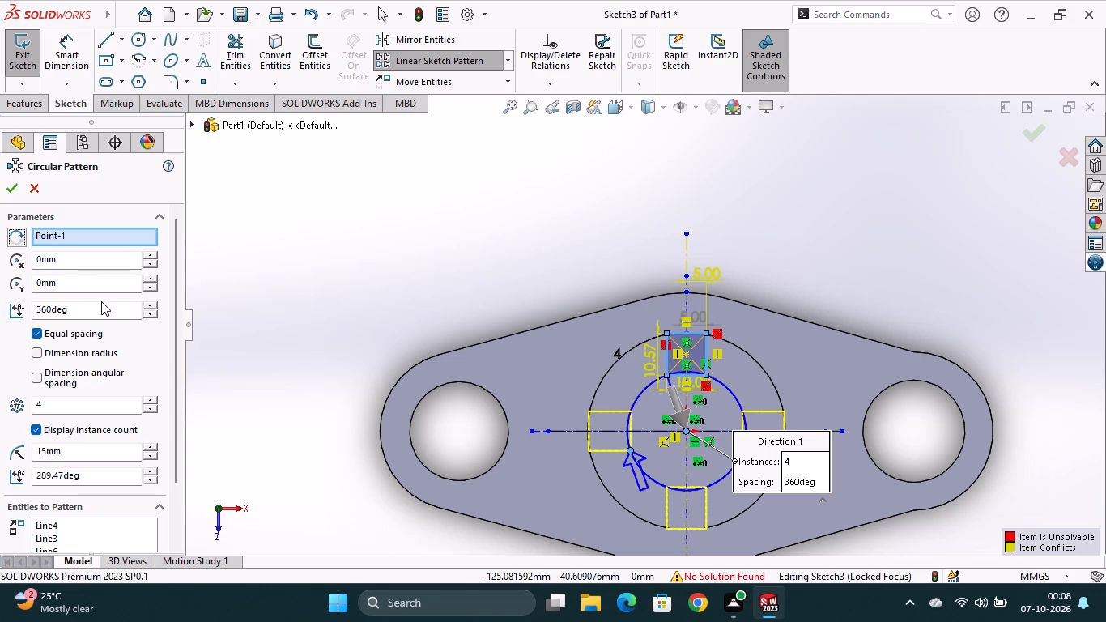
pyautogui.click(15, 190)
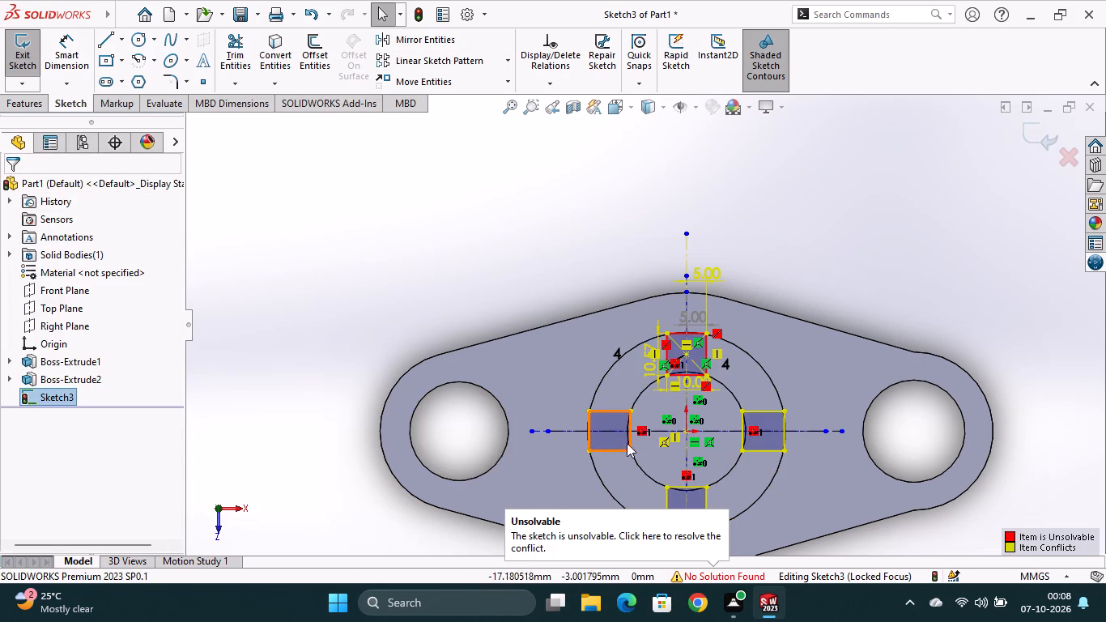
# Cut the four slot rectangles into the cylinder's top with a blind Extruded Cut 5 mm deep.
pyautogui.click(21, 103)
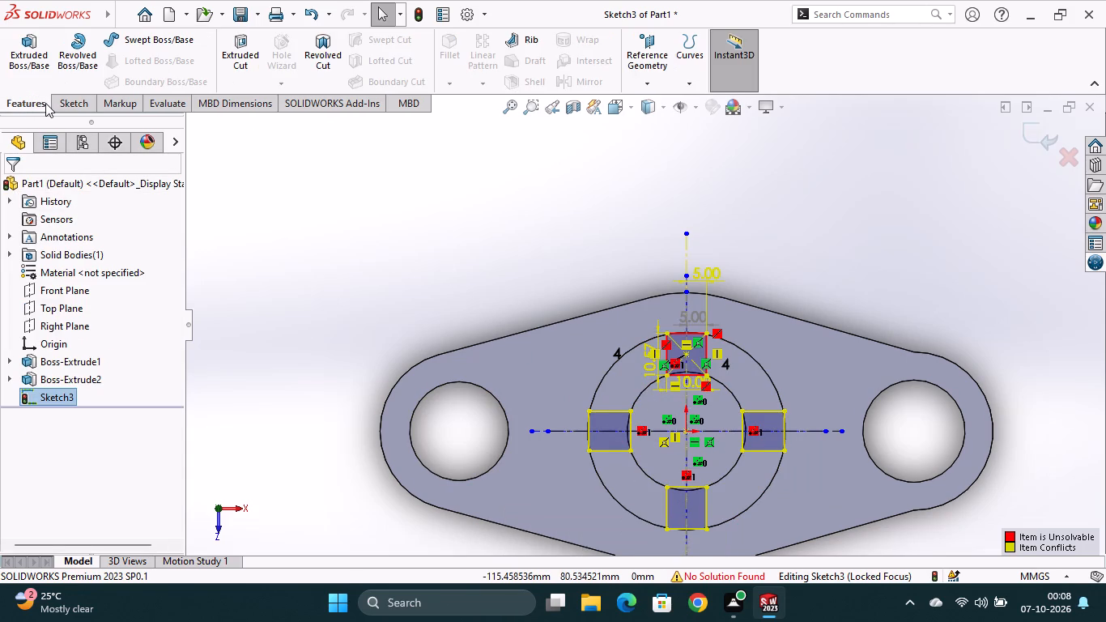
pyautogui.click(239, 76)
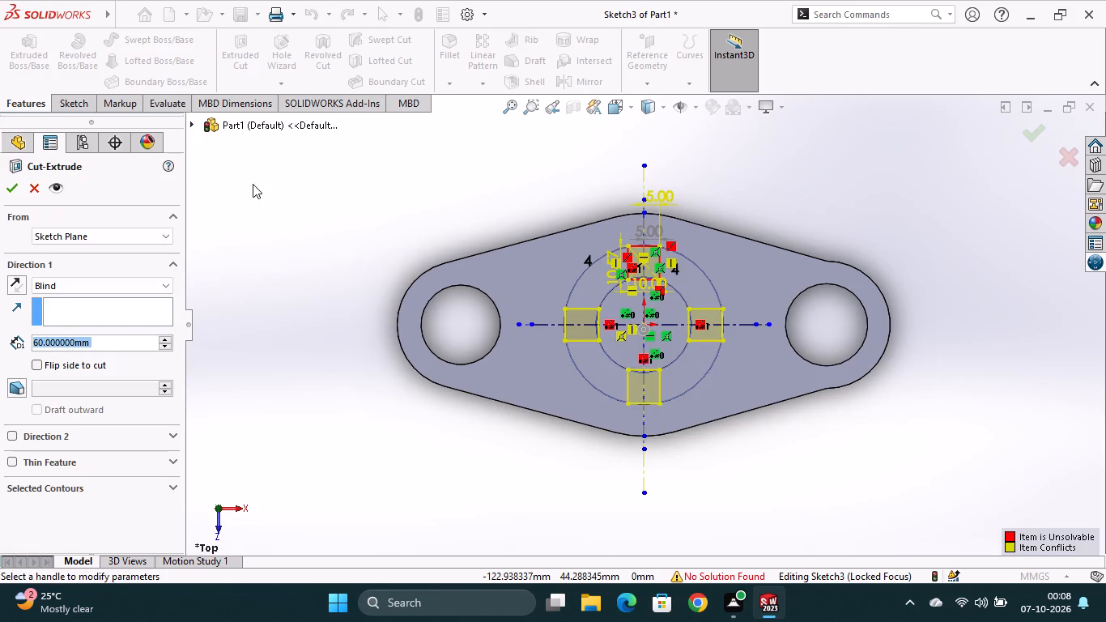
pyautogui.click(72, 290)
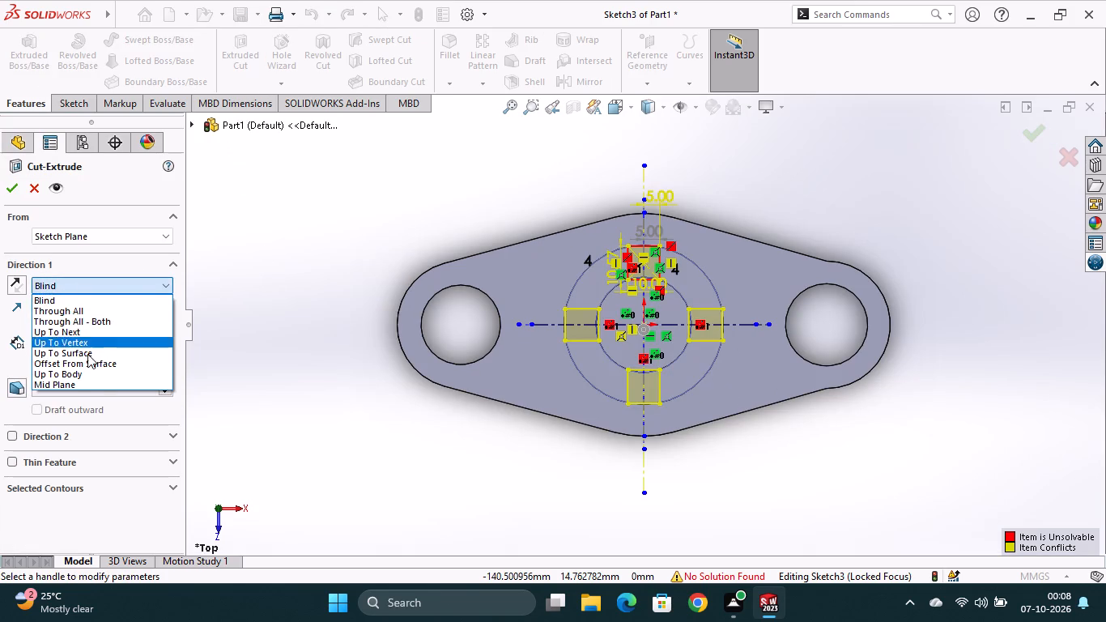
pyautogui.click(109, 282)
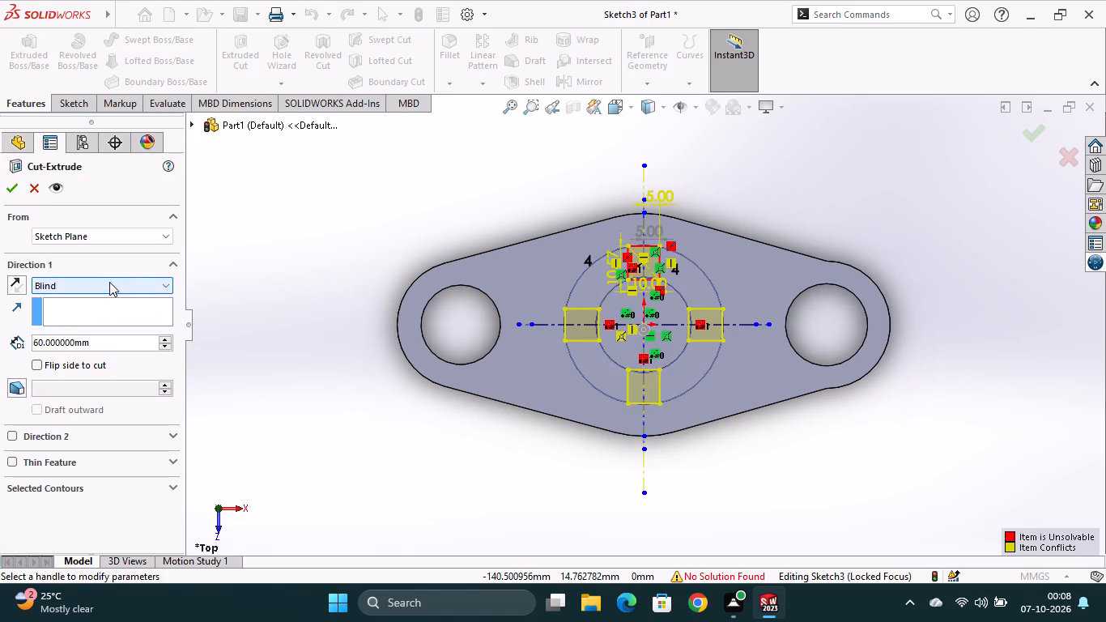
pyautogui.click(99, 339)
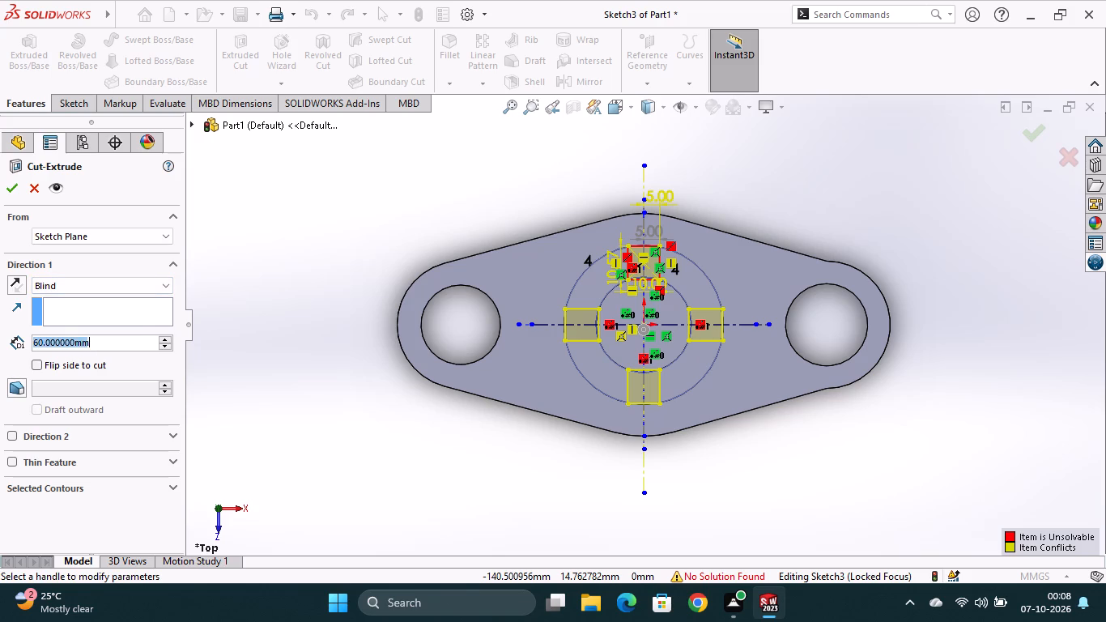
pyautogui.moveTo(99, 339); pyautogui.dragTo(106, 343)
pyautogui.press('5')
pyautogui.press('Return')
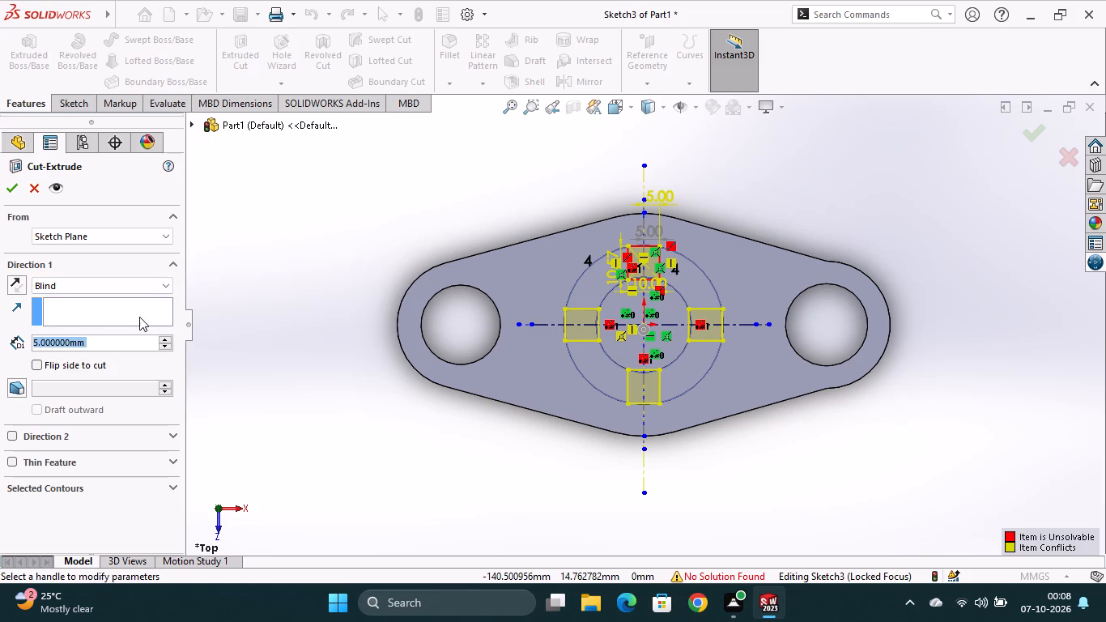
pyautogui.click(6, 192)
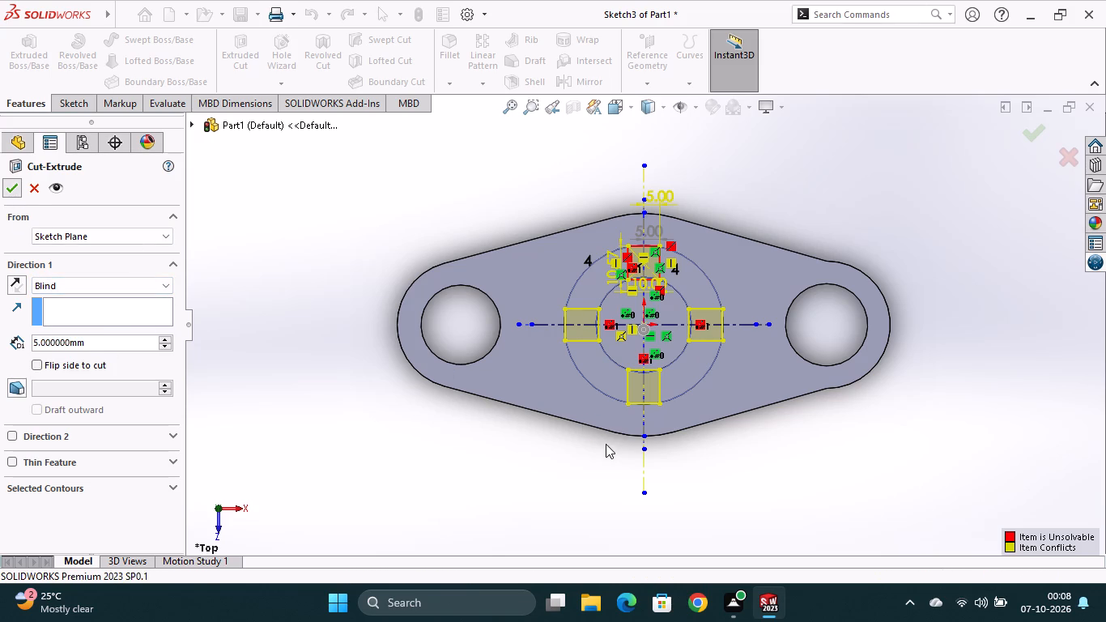
# Examine how the cut slots meet the cylinder's outer wall.
pyautogui.moveTo(605, 482); pyautogui.dragTo(627, 406, button='middle')
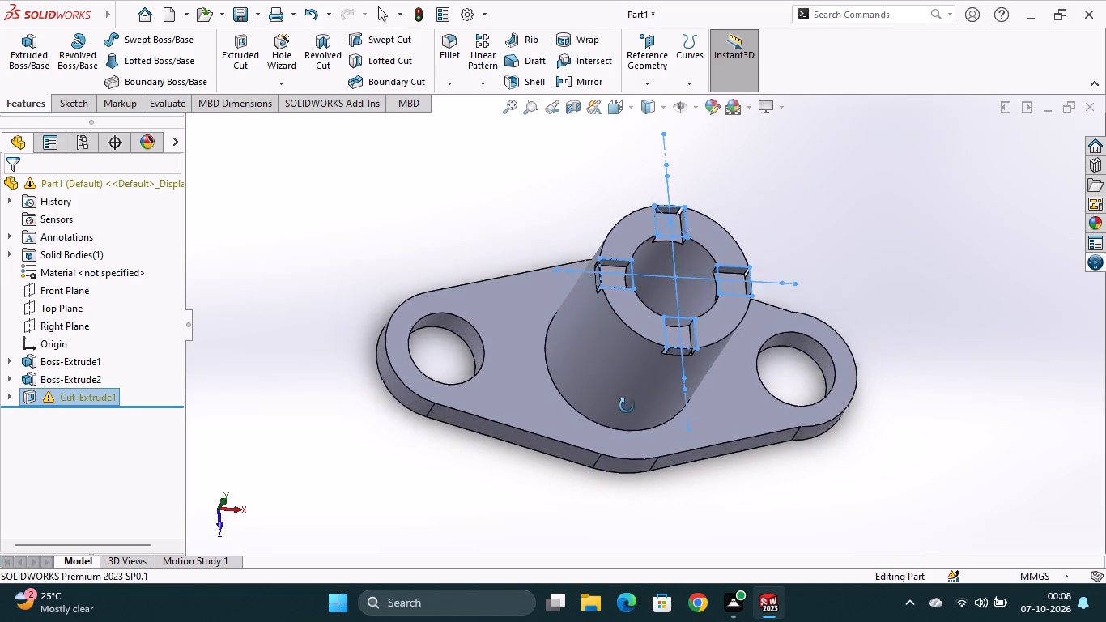
pyautogui.moveTo(627, 406); pyautogui.dragTo(581, 334, button='middle')
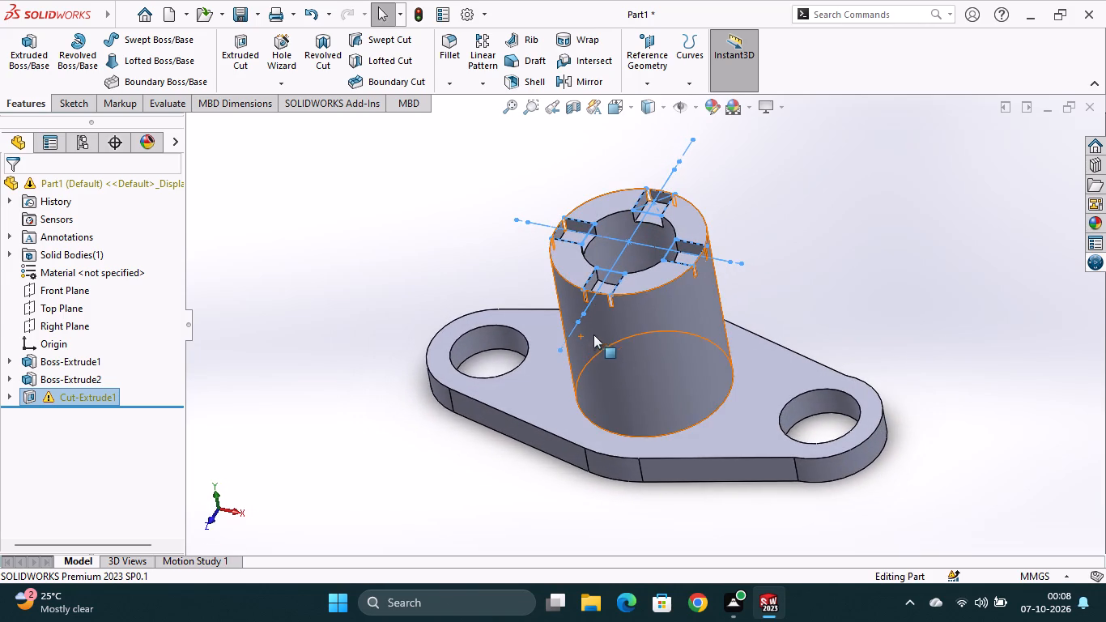
pyautogui.scroll(3, 590, 311)
pyautogui.scroll(-9, 602, 312)
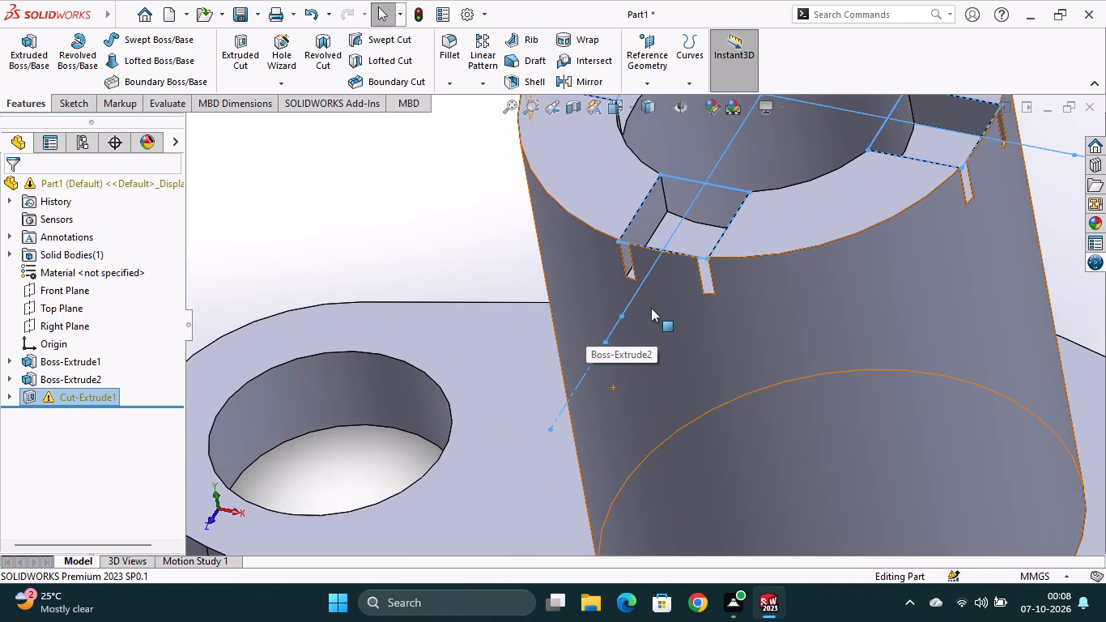
pyautogui.scroll(-1, 693, 275)
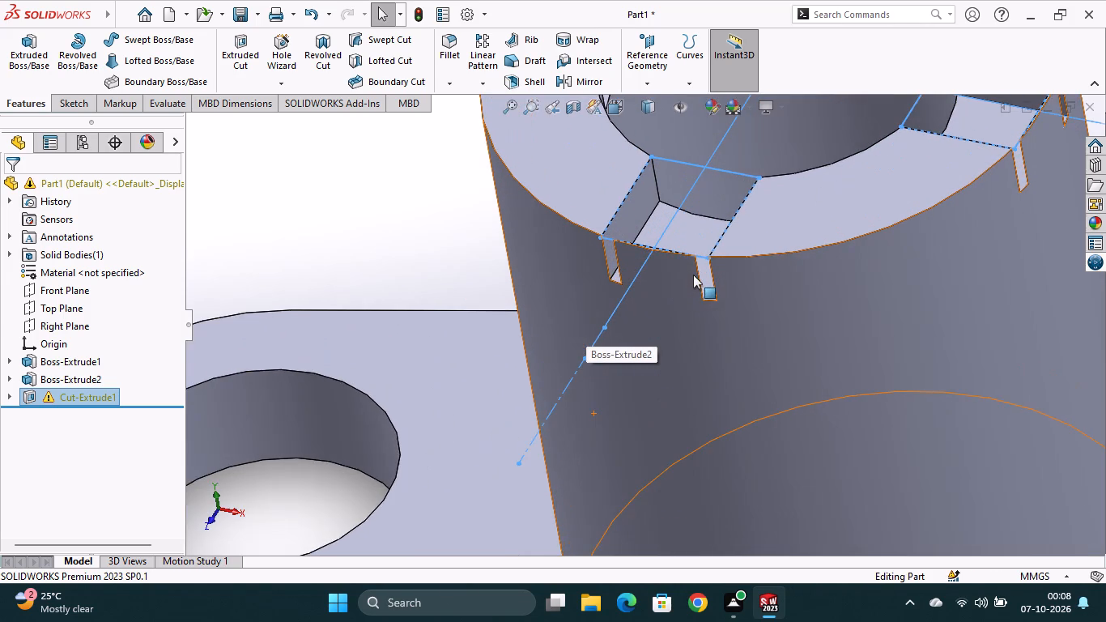
pyautogui.scroll(2, 693, 275)
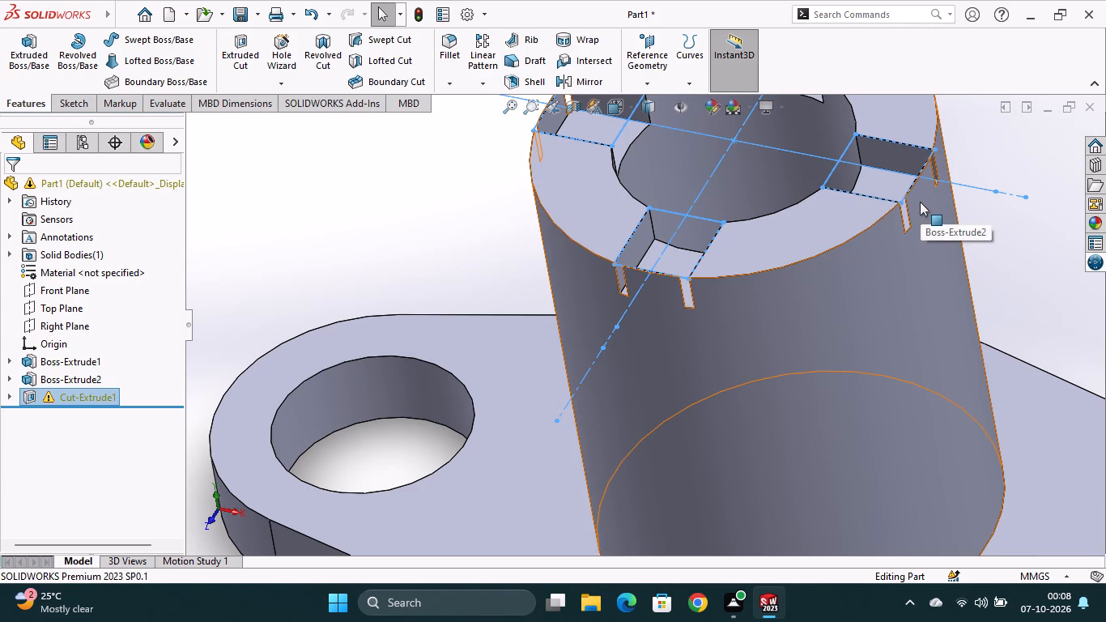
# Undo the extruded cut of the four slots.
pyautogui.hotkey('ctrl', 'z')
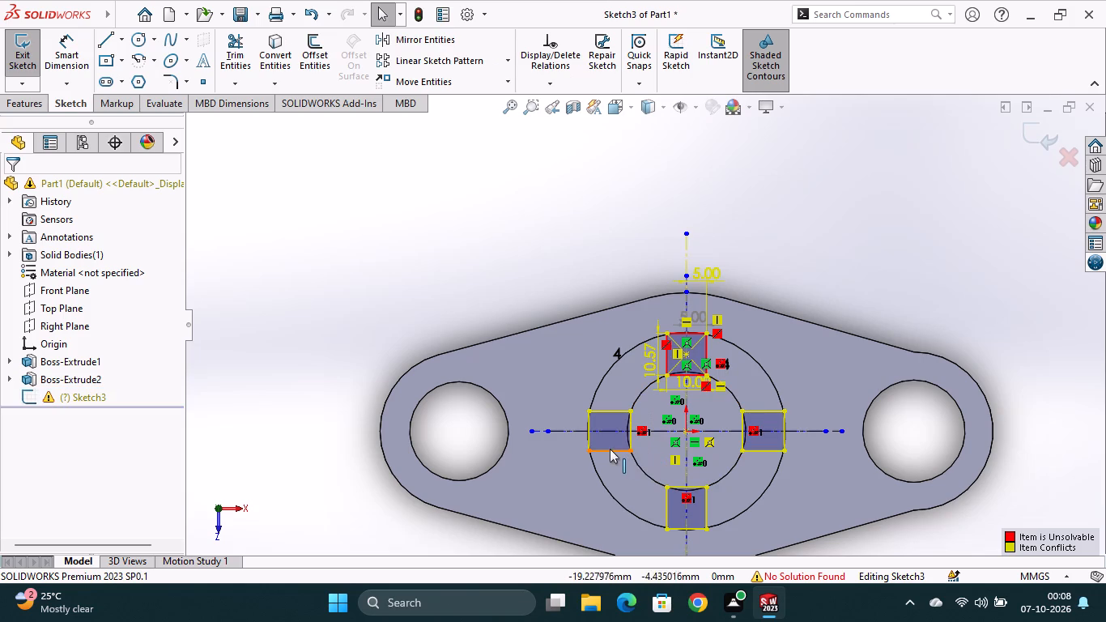
# Examine how the four patterned slot rectangles fit between the cylinder's inner and outer circular edges.
pyautogui.scroll(1, 596, 445)
pyautogui.scroll(-4, 627, 427)
pyautogui.moveTo(627, 454); pyautogui.dragTo(653, 386, button='middle')
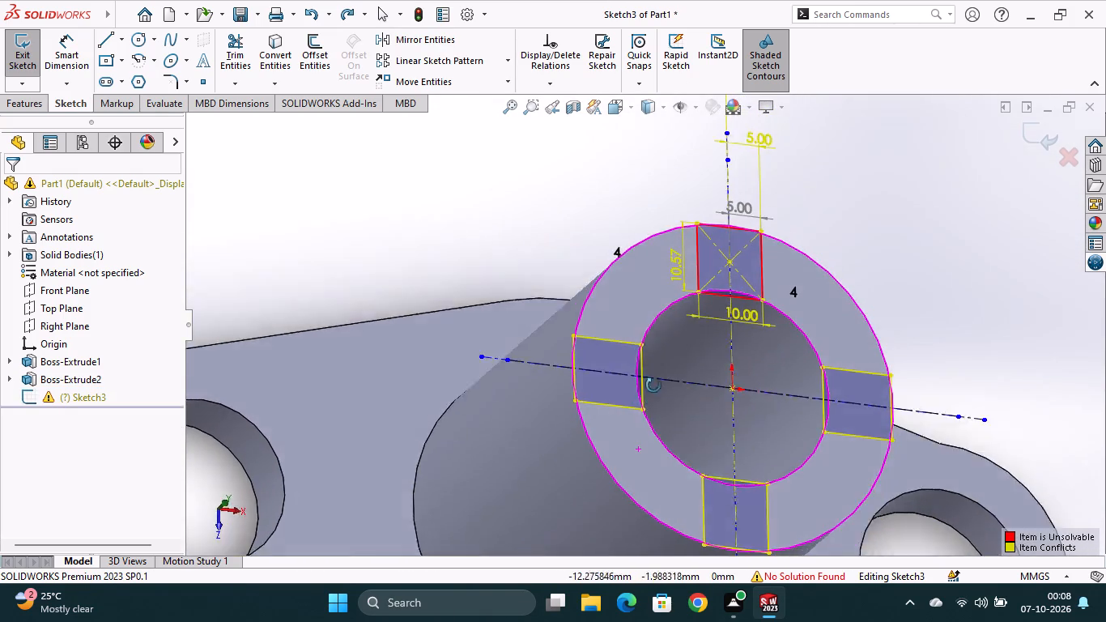
pyautogui.moveTo(653, 386); pyautogui.dragTo(633, 372, button='middle')
pyautogui.scroll(2, 745, 289)
pyautogui.scroll(-2, 745, 285)
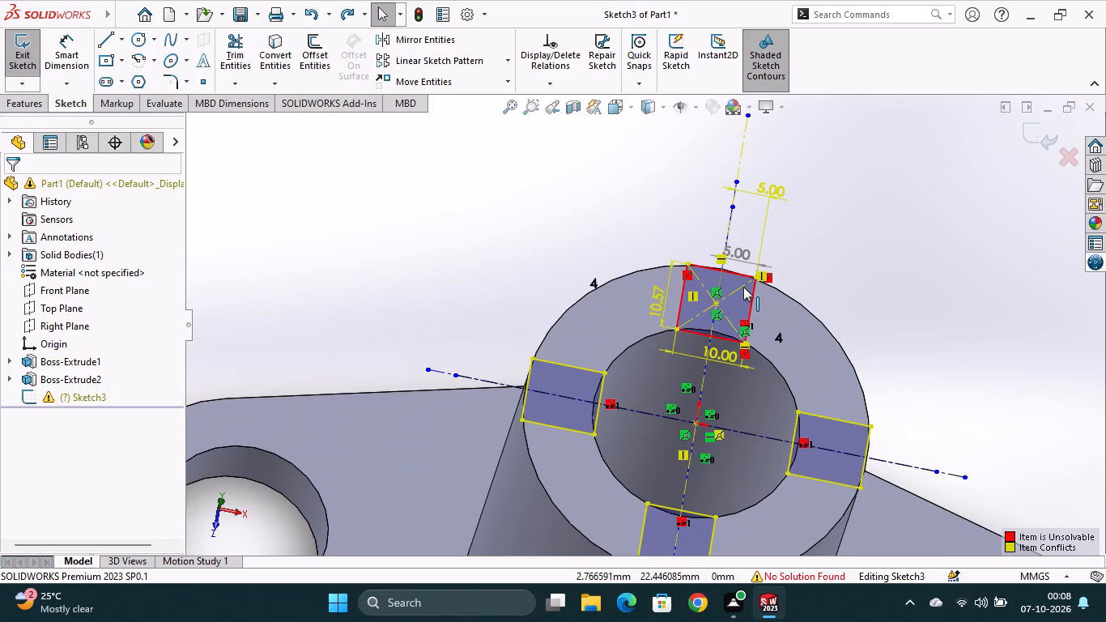
pyautogui.scroll(-3, 741, 290)
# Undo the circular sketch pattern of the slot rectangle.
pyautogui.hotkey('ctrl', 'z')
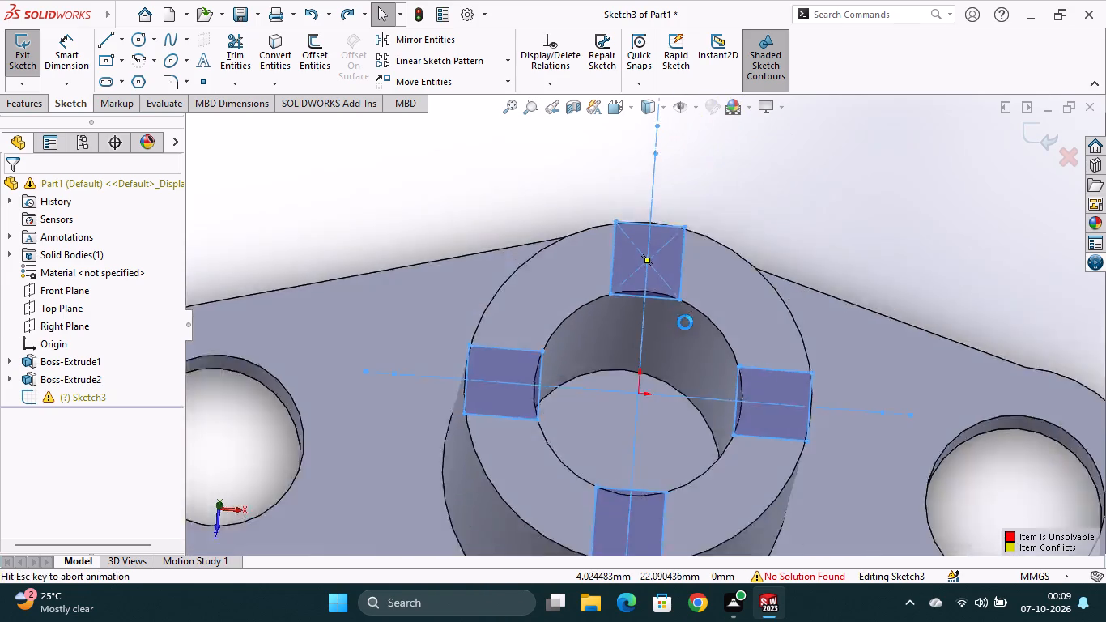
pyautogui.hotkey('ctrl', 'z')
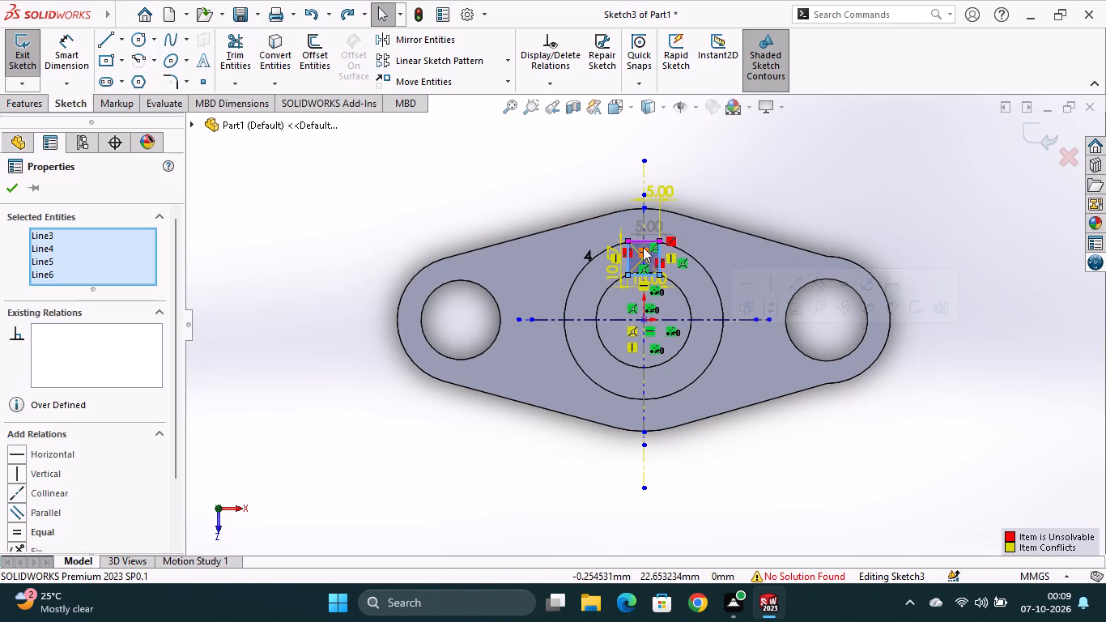
# Examine at an angle how the slot rectangle fits between the cylinder's inner and outer circular edges.
pyautogui.scroll(4, 643, 247)
pyautogui.scroll(-11, 643, 253)
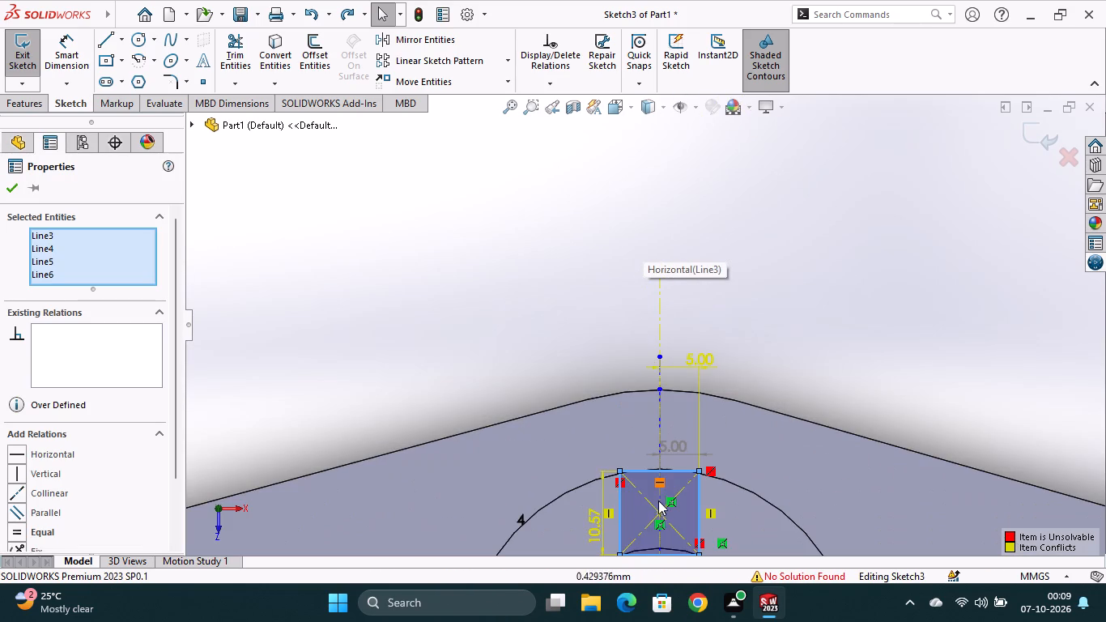
pyautogui.moveTo(658, 502); pyautogui.dragTo(672, 522, button='middle')
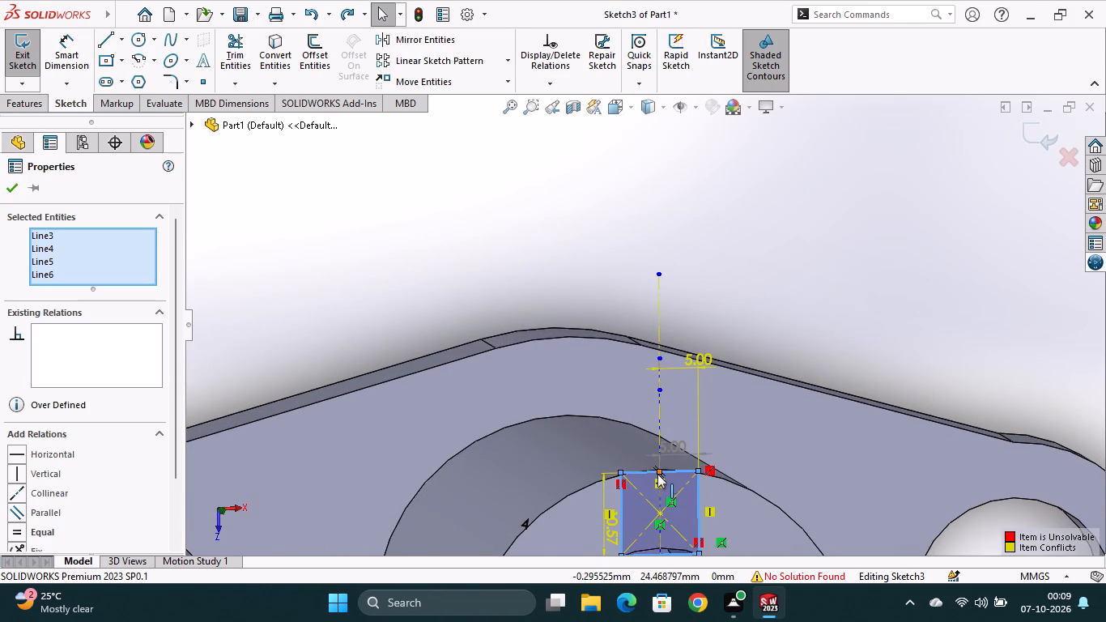
pyautogui.scroll(1, 667, 487)
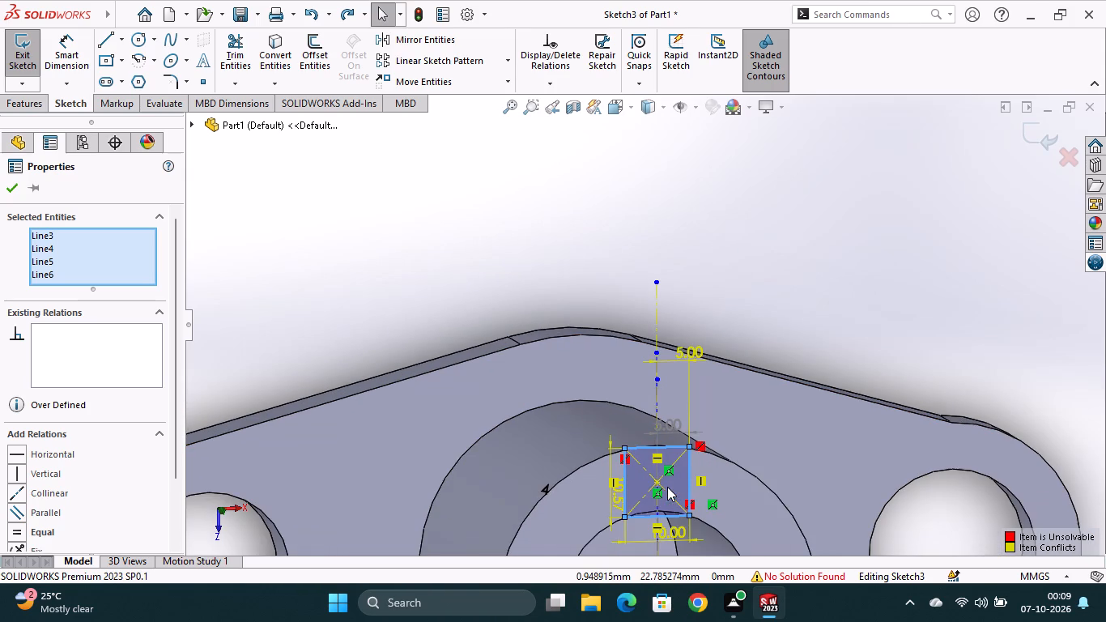
pyautogui.scroll(1, 671, 475)
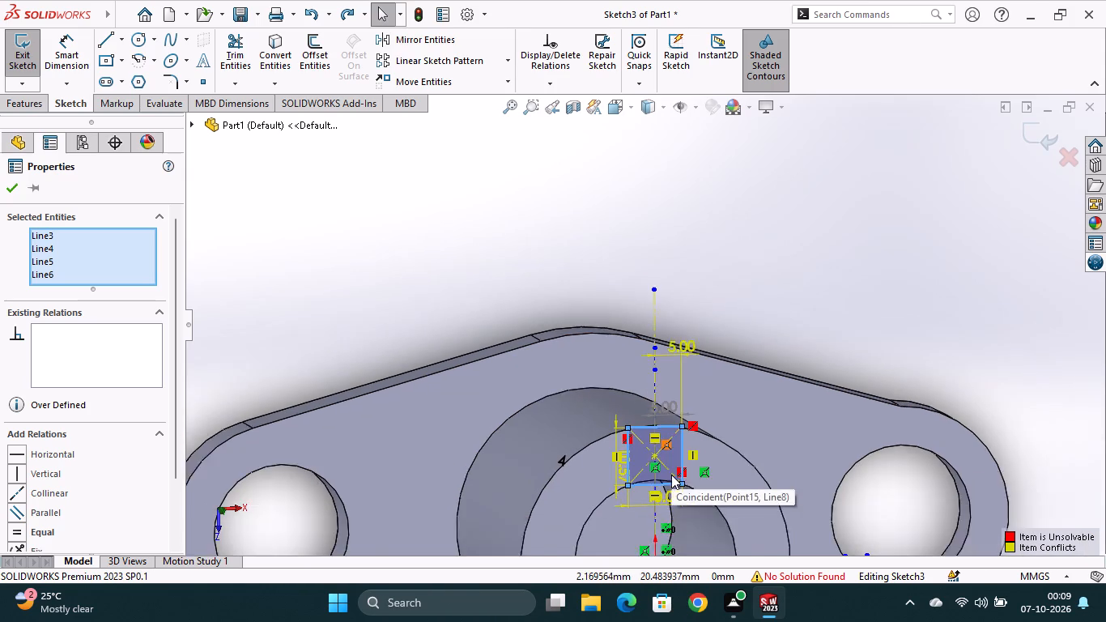
pyautogui.scroll(1, 671, 475)
pyautogui.scroll(-6, 640, 427)
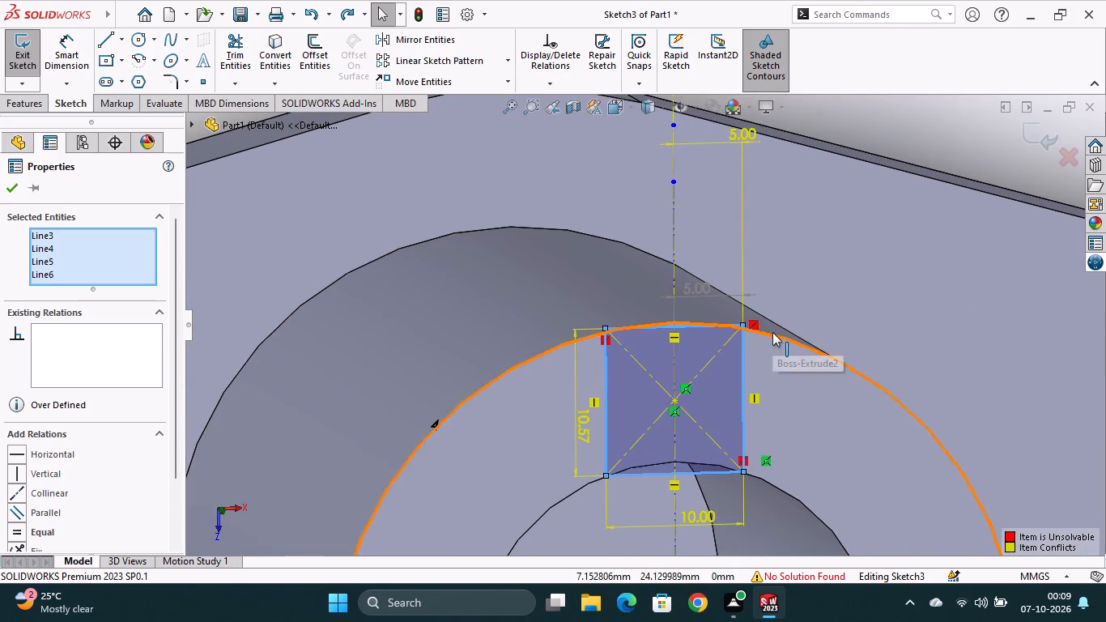
pyautogui.scroll(-2, 679, 406)
pyautogui.scroll(2, 679, 407)
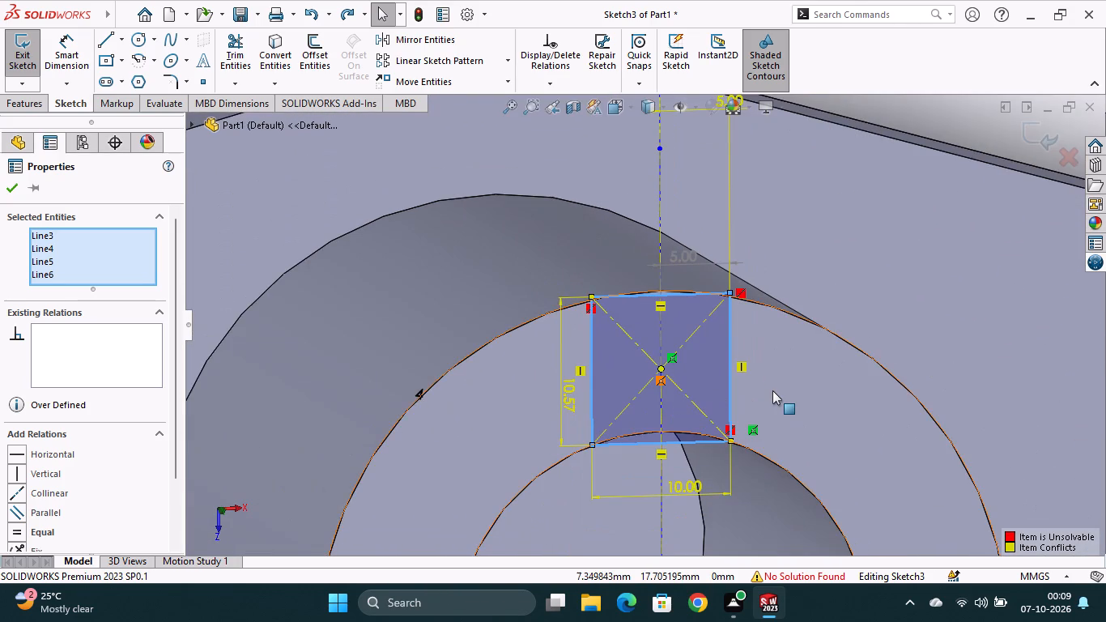
pyautogui.moveTo(772, 390); pyautogui.dragTo(755, 341, button='middle')
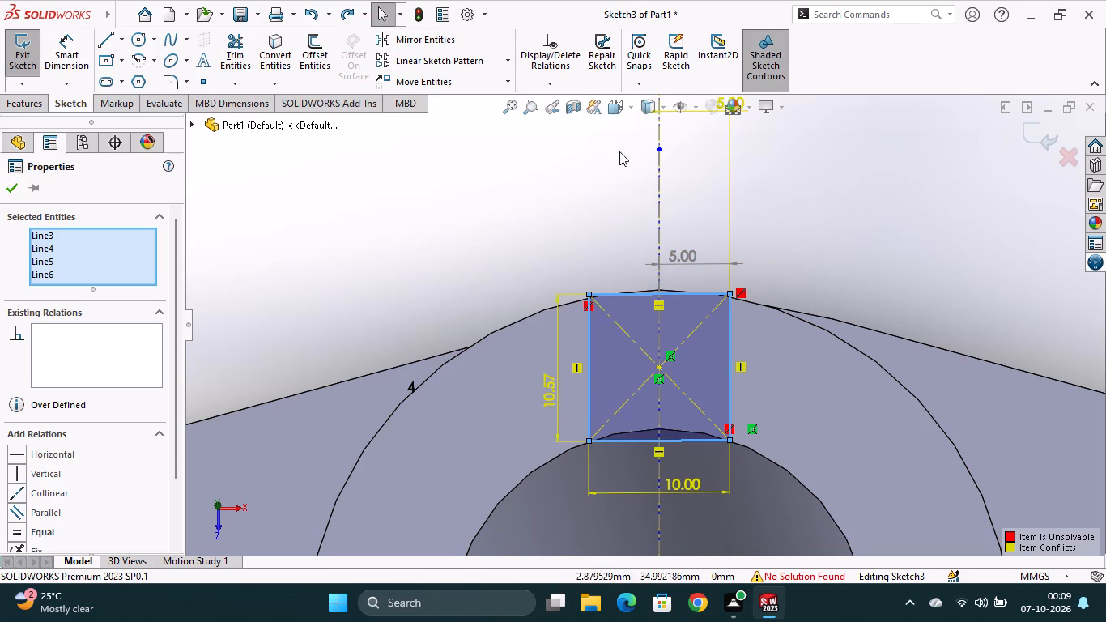
# Examine from the Top view how the slot rectangle's upper line and corners meet the cylinder's outer circular edge.
pyautogui.click(631, 109)
pyautogui.click(643, 157)
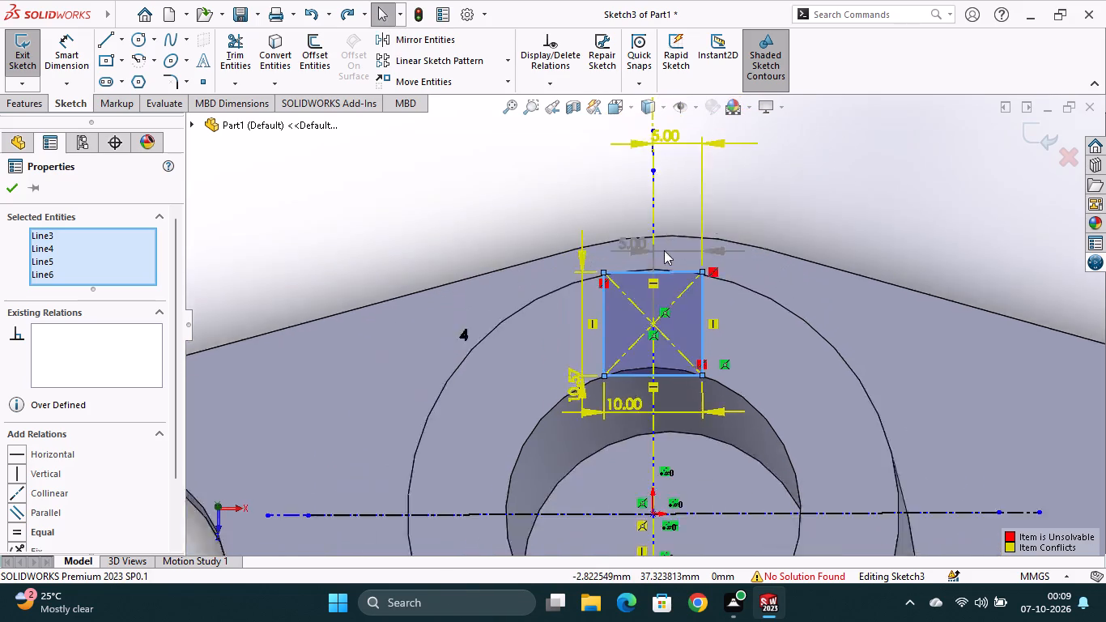
pyautogui.scroll(3, 653, 275)
pyautogui.scroll(-6, 653, 275)
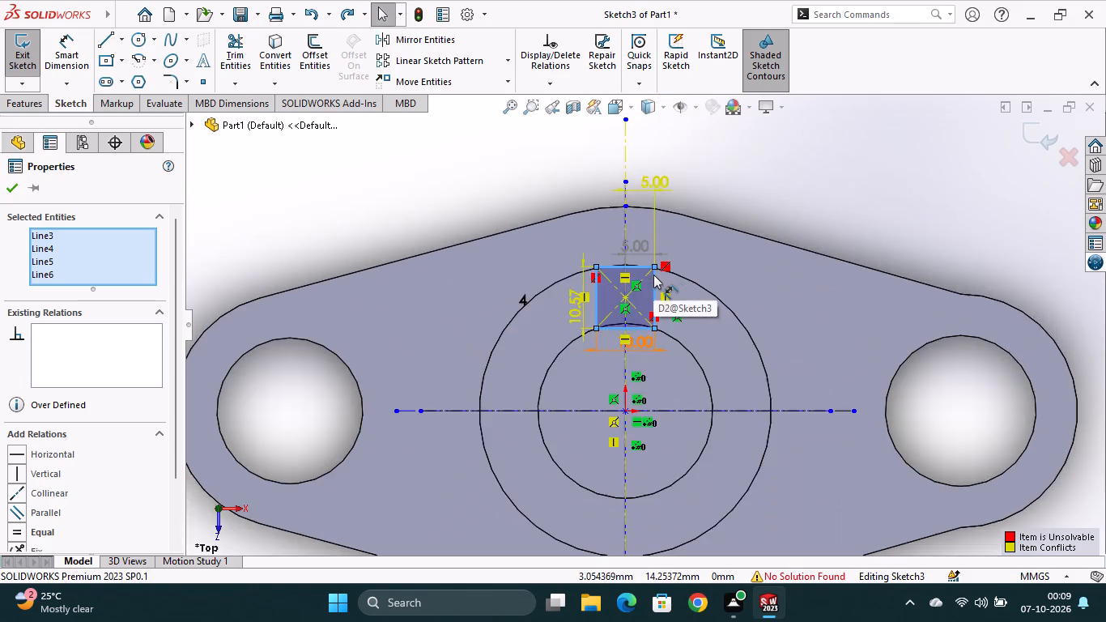
pyautogui.scroll(-10, 653, 275)
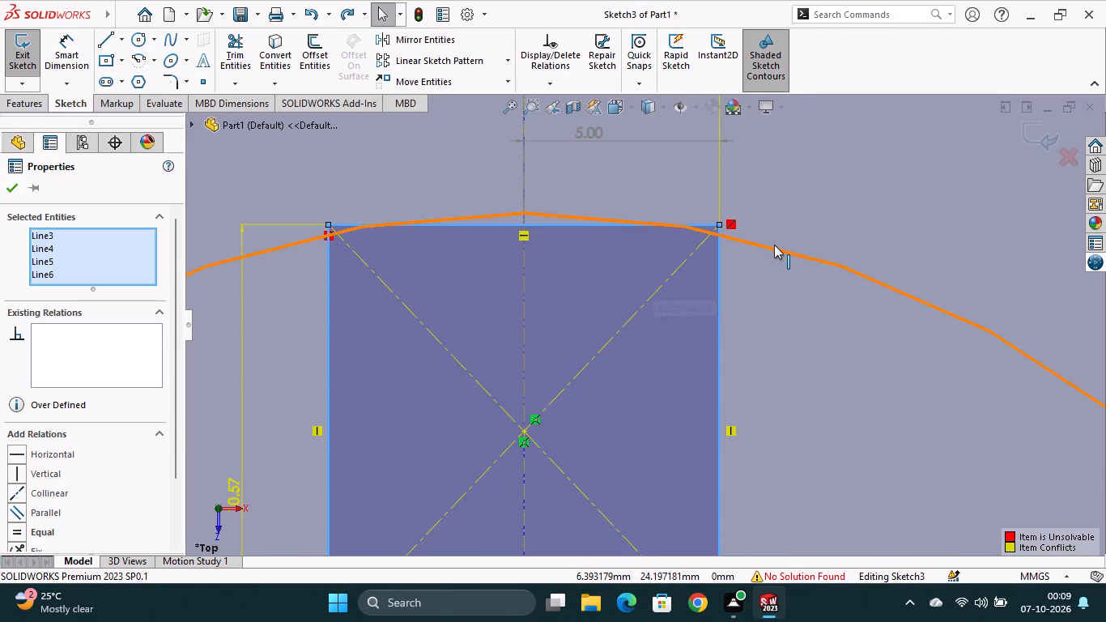
pyautogui.click(773, 247)
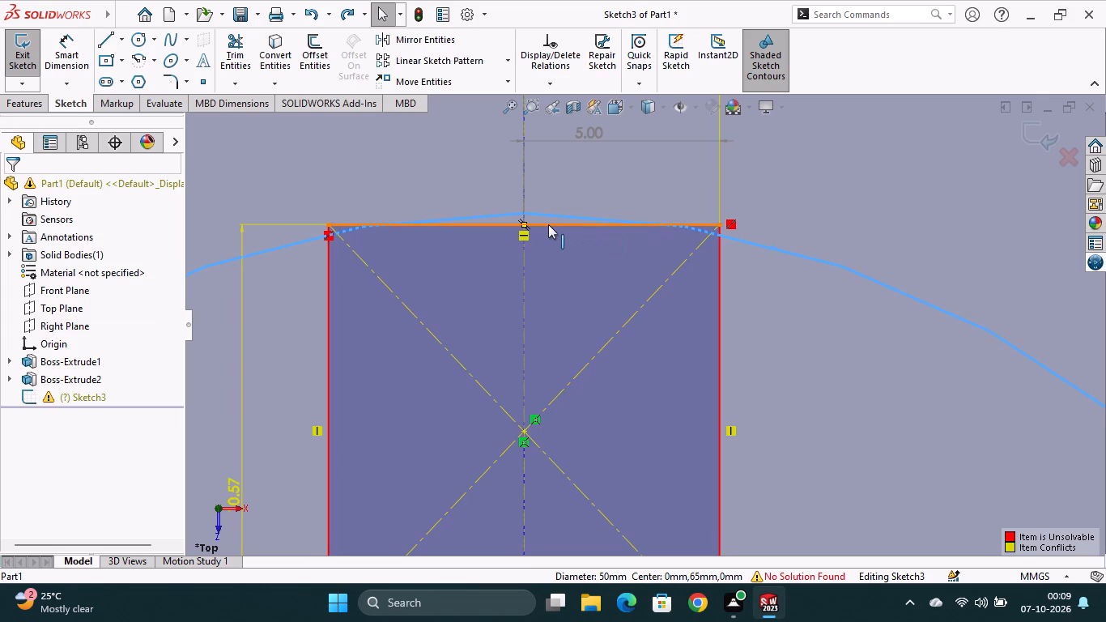
pyautogui.press('Escape')
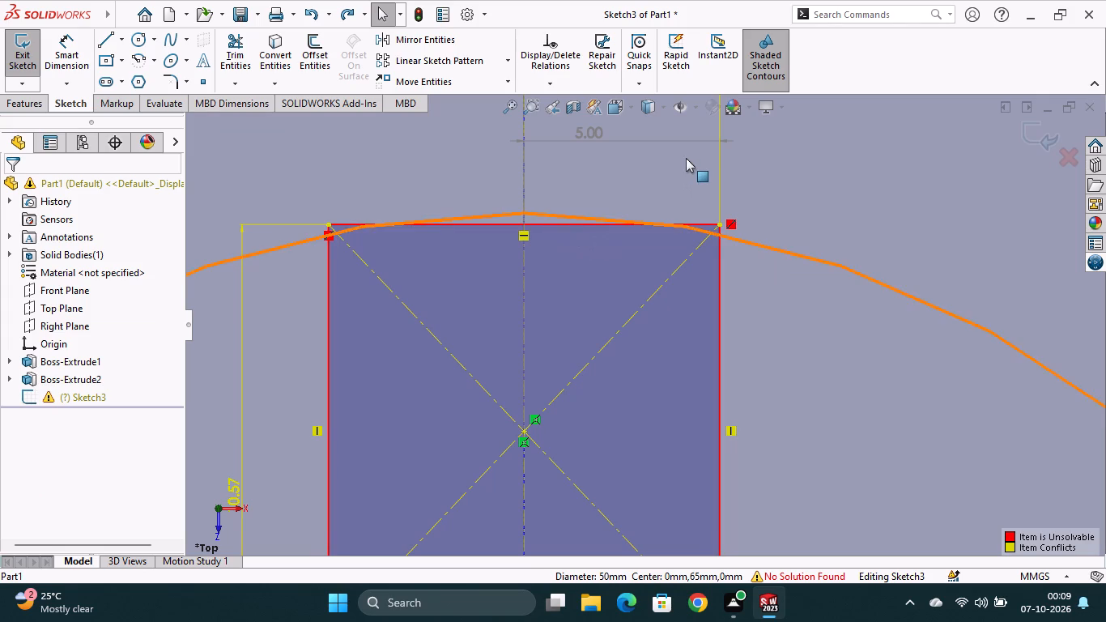
pyautogui.press('Escape')
pyautogui.press('Escape')
pyautogui.press('Escape')
pyautogui.press('Escape')
pyautogui.press('Escape')
pyautogui.press('Escape')
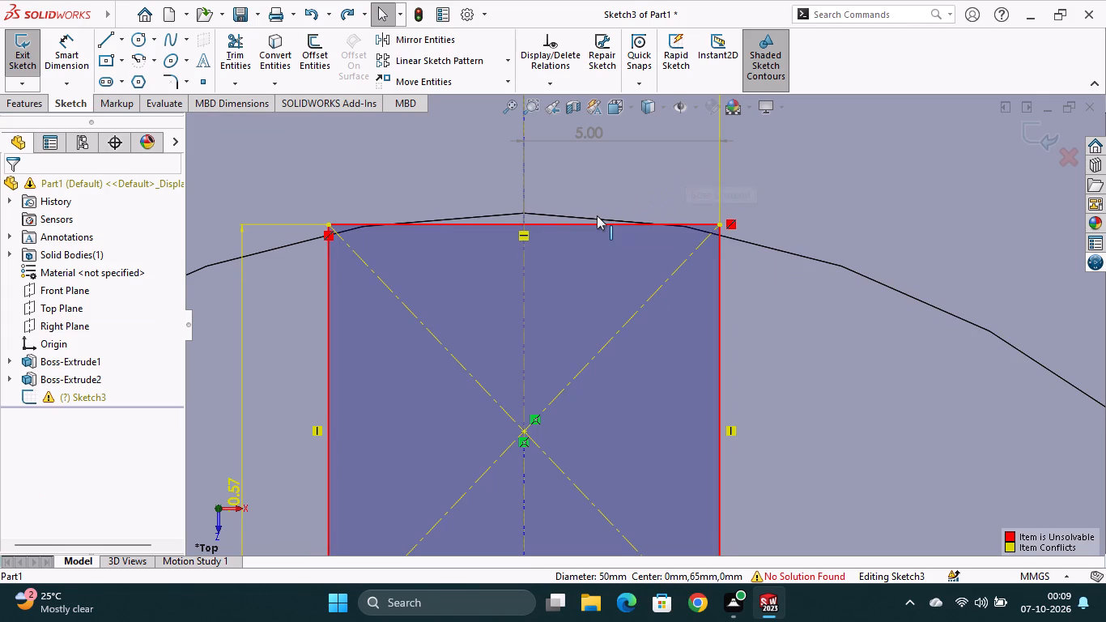
pyautogui.scroll(-5, 688, 185)
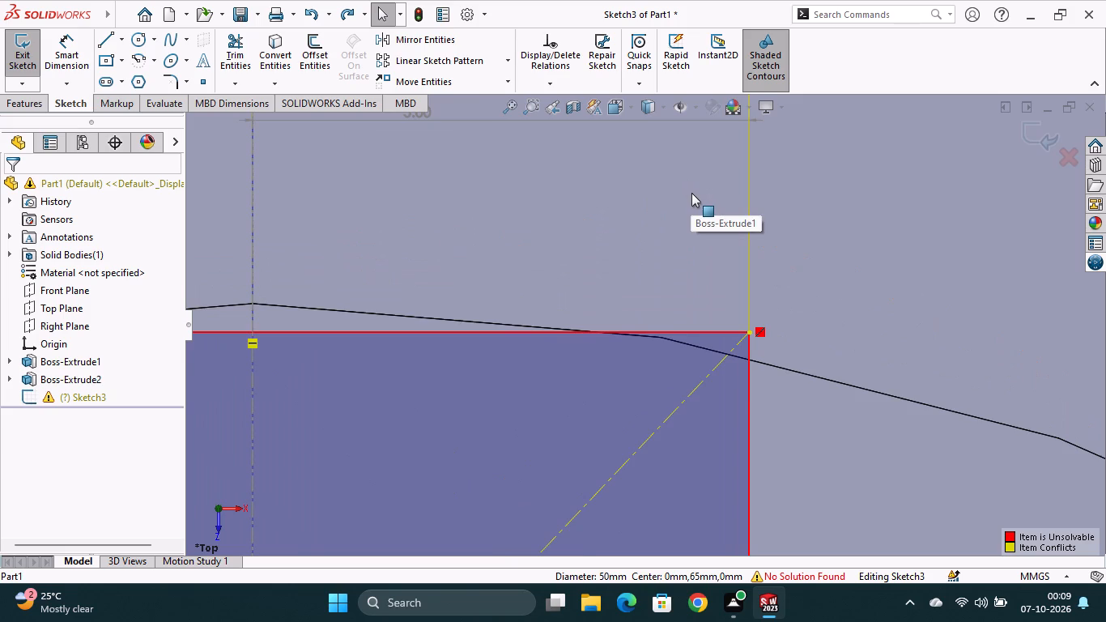
pyautogui.scroll(-1, 691, 194)
pyautogui.scroll(9, 691, 195)
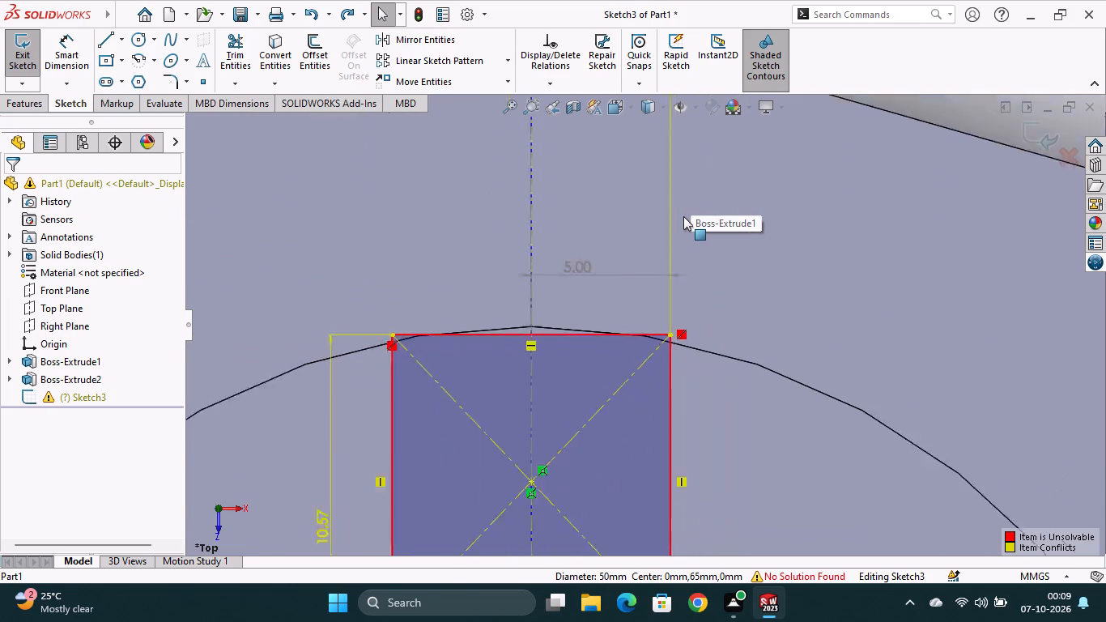
pyautogui.scroll(2, 683, 216)
# Undo the last sketch change that put the slot rectangle in conflict.
pyautogui.hotkey('ctrl', 'z')
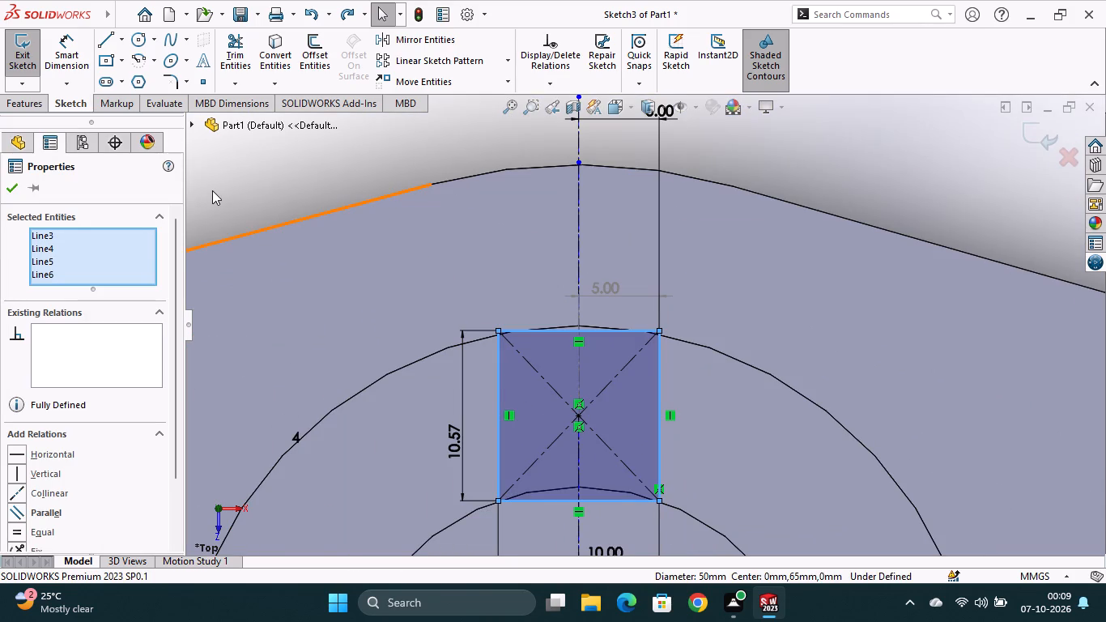
pyautogui.click(10, 189)
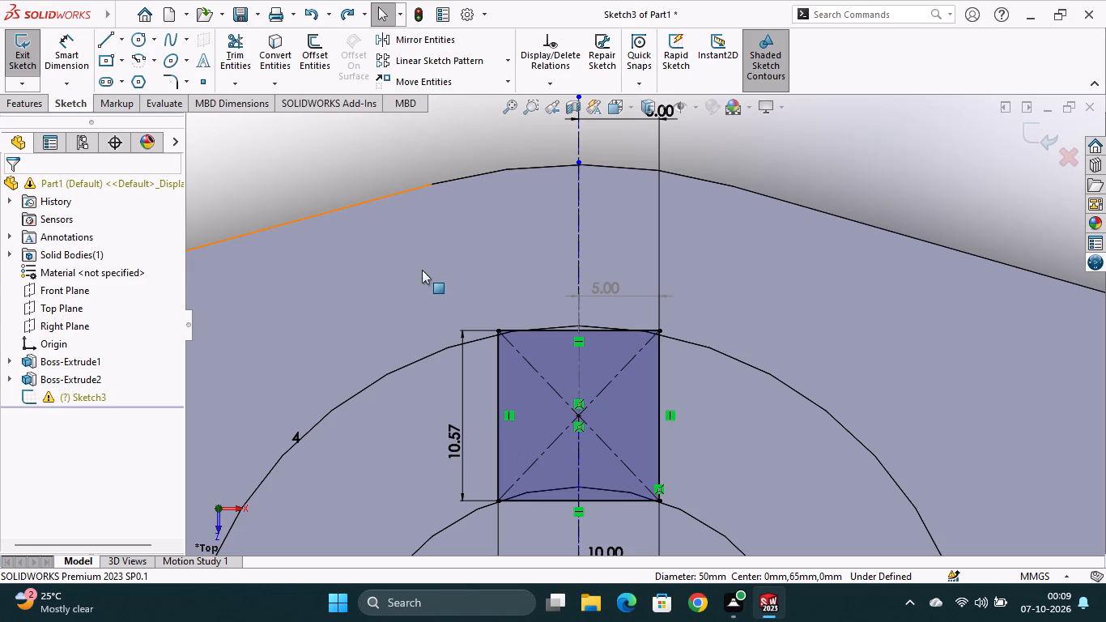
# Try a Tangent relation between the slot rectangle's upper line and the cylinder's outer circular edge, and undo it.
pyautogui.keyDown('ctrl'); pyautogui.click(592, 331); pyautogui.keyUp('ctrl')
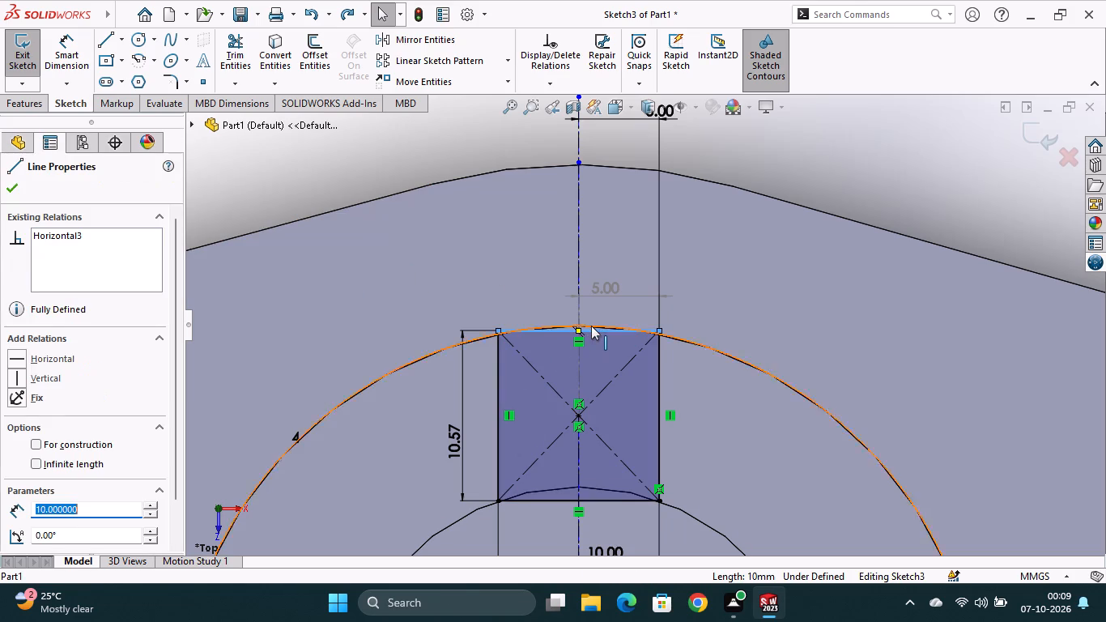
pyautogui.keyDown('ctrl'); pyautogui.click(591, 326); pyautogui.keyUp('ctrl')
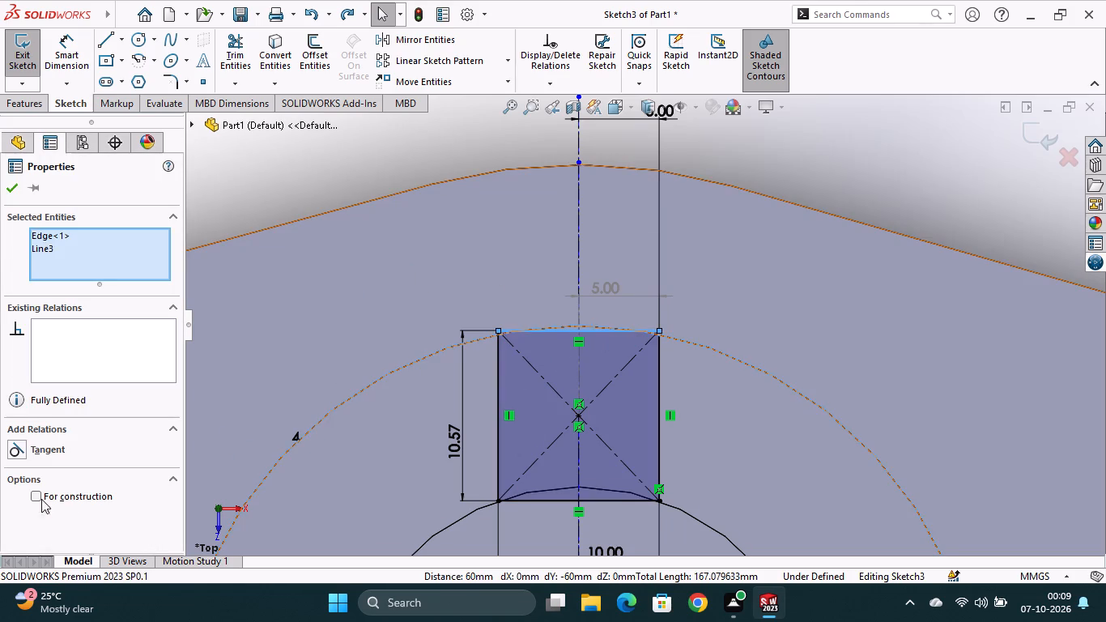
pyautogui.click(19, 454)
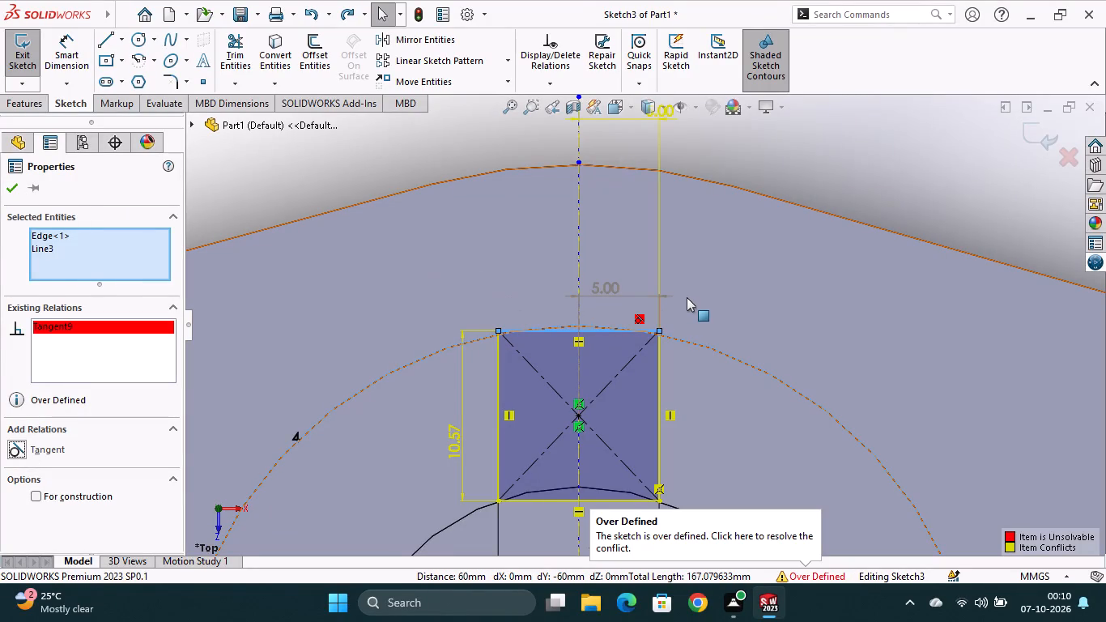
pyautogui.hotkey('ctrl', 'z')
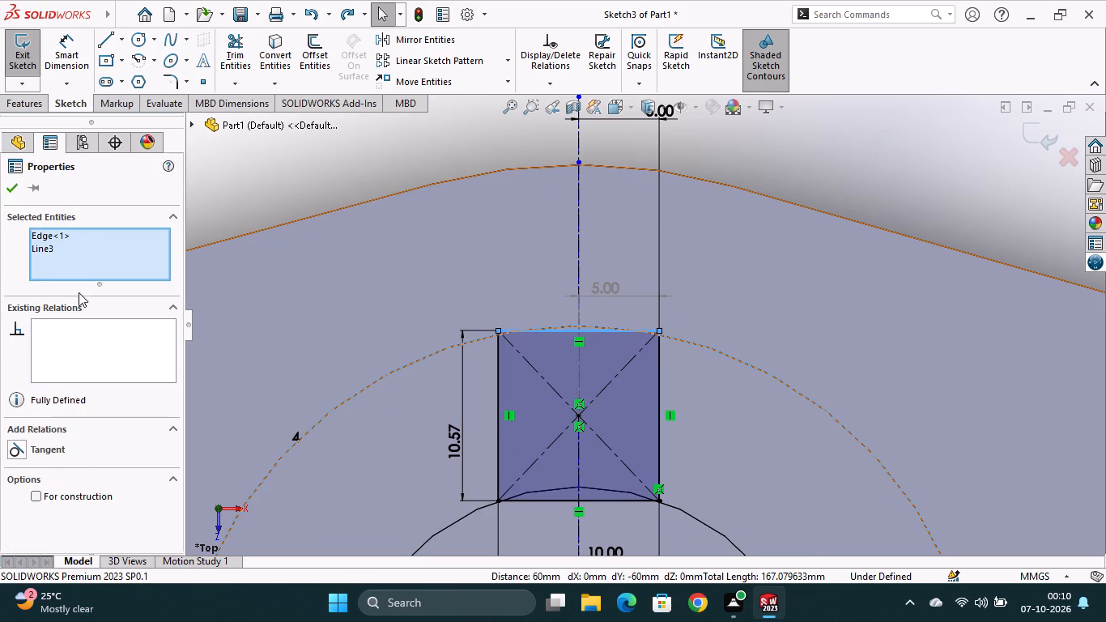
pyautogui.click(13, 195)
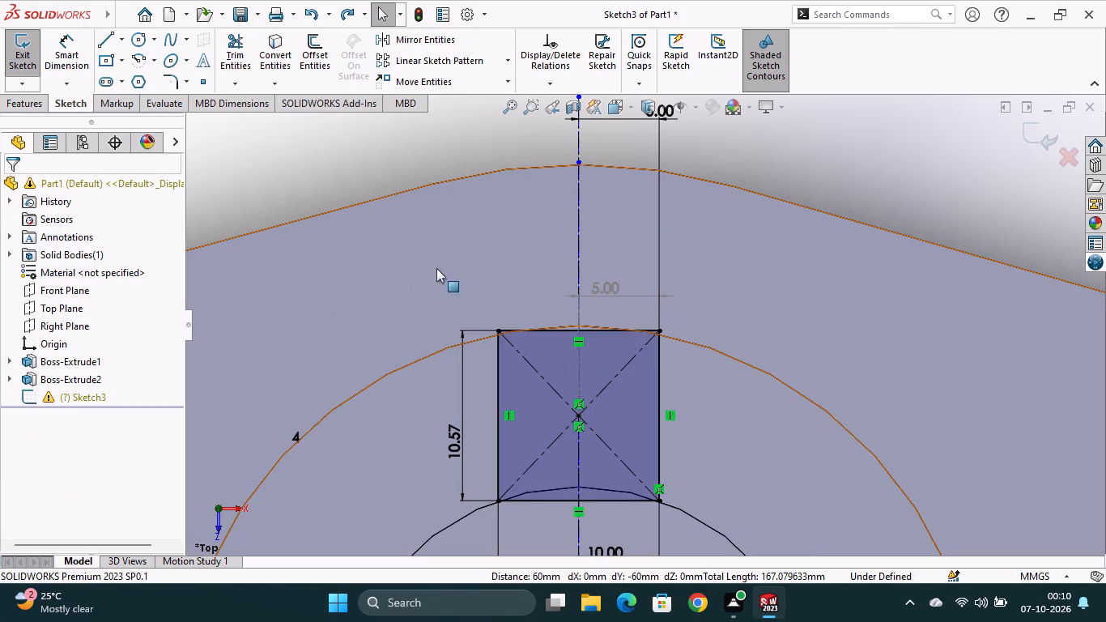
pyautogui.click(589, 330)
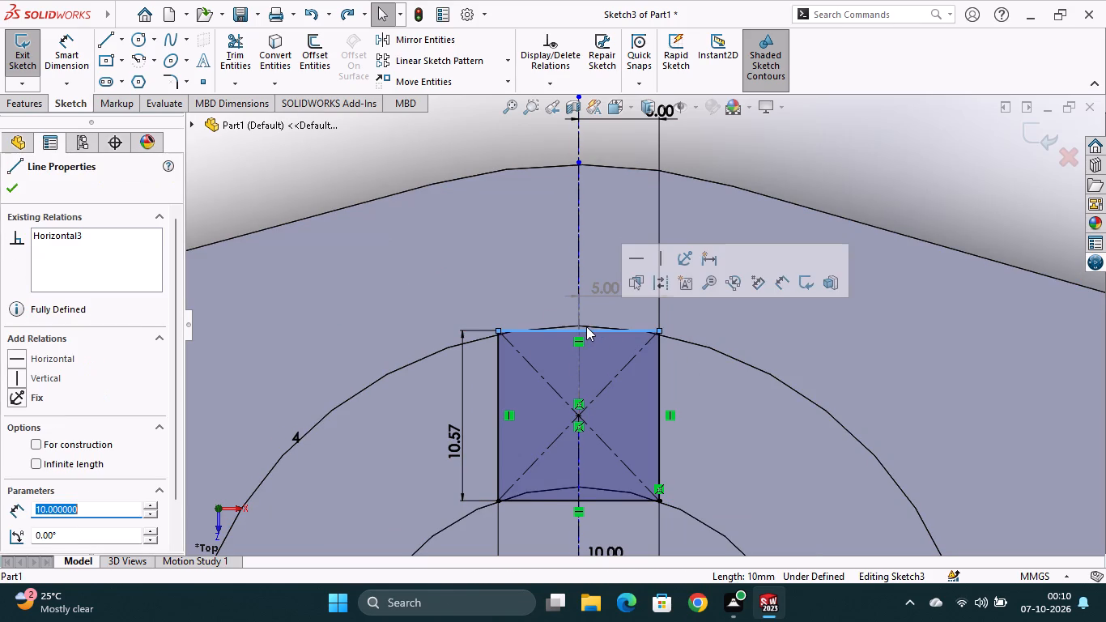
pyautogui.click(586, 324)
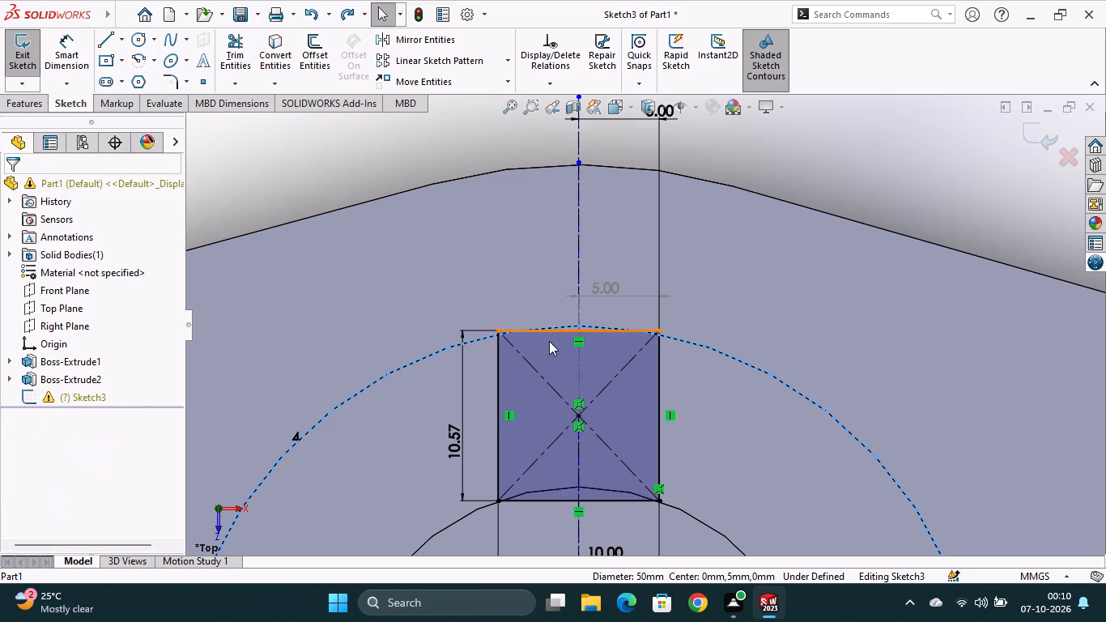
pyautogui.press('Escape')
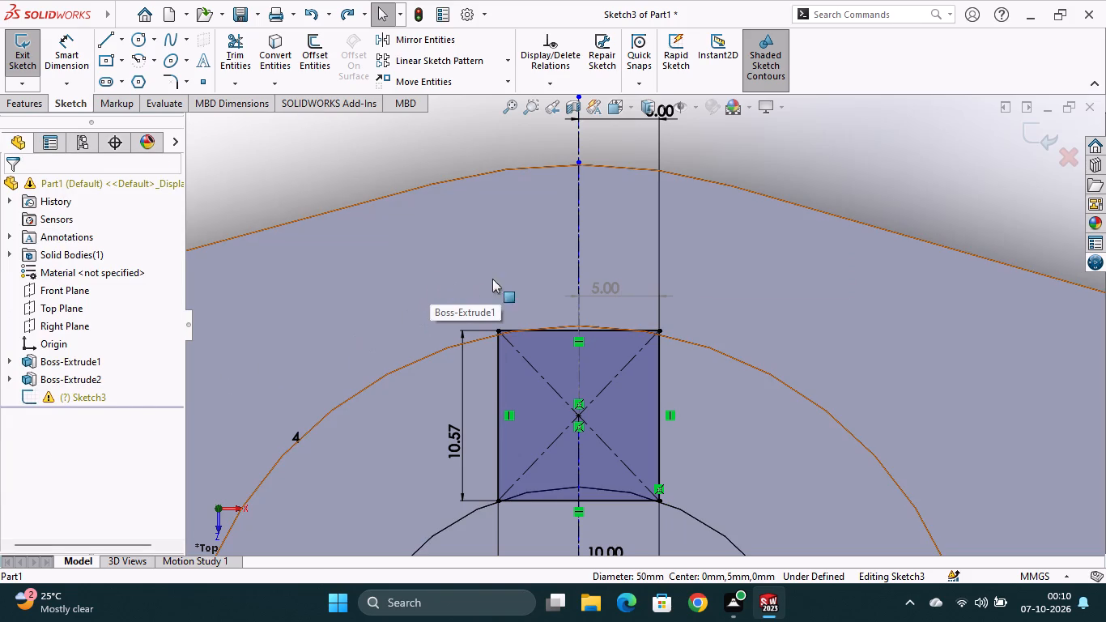
# Undo the remaining circular pattern change and the last edit of the slot rectangle's height dimension.
pyautogui.hotkey('ctrl', 'z')
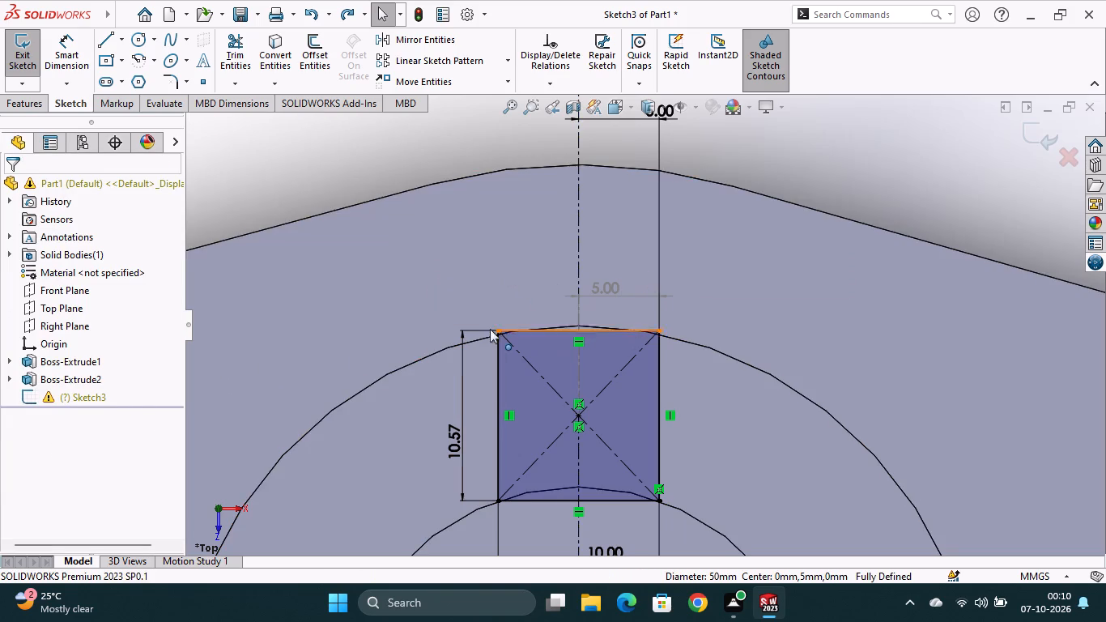
pyautogui.hotkey('ctrl', 'z')
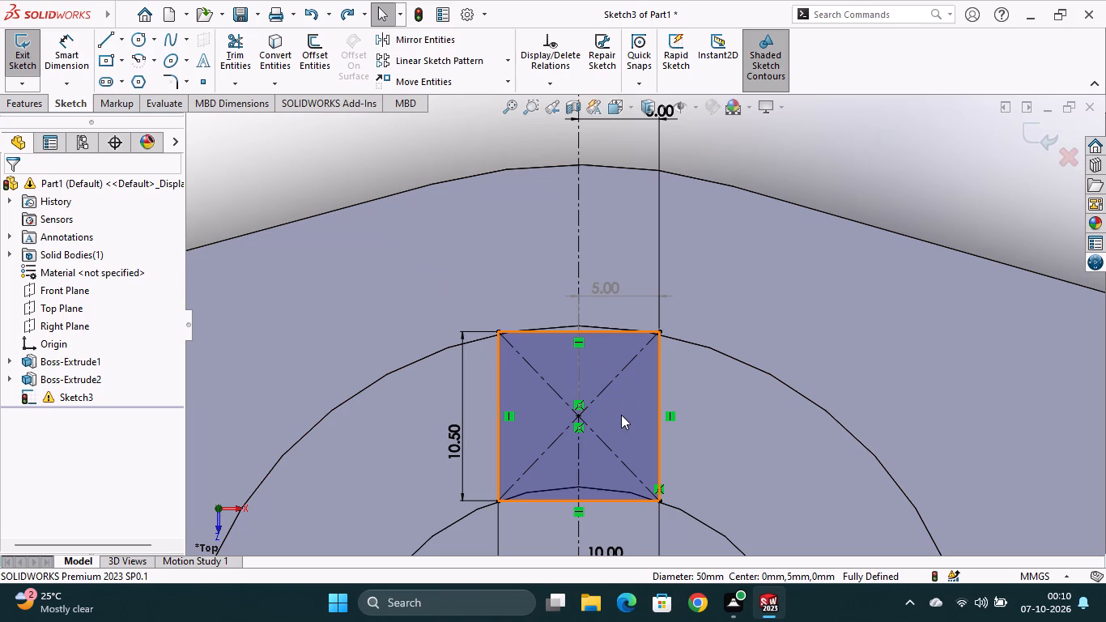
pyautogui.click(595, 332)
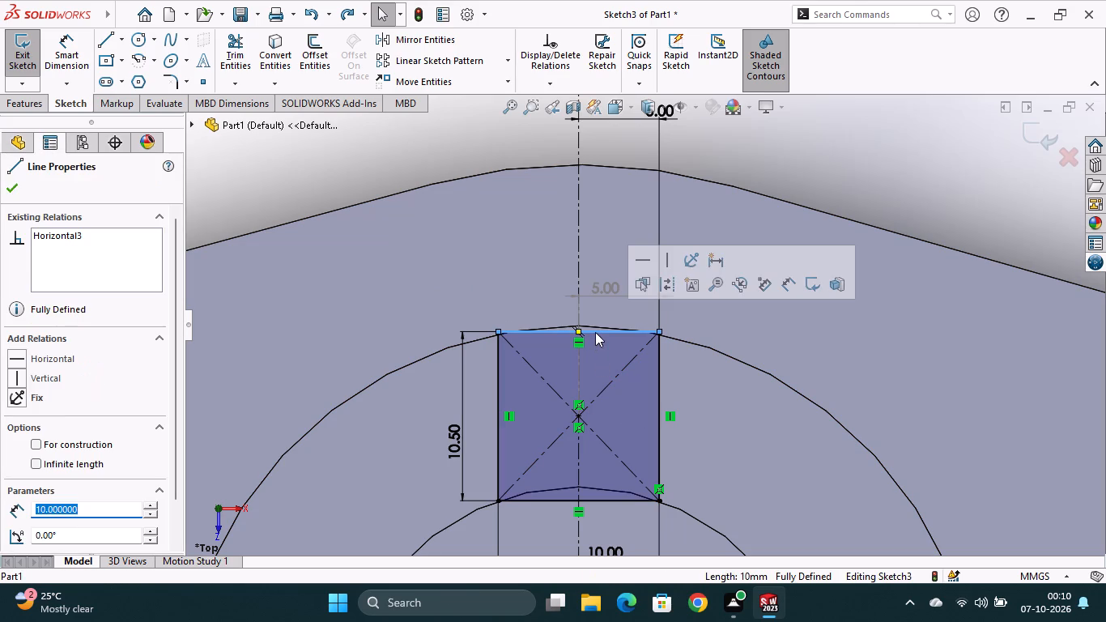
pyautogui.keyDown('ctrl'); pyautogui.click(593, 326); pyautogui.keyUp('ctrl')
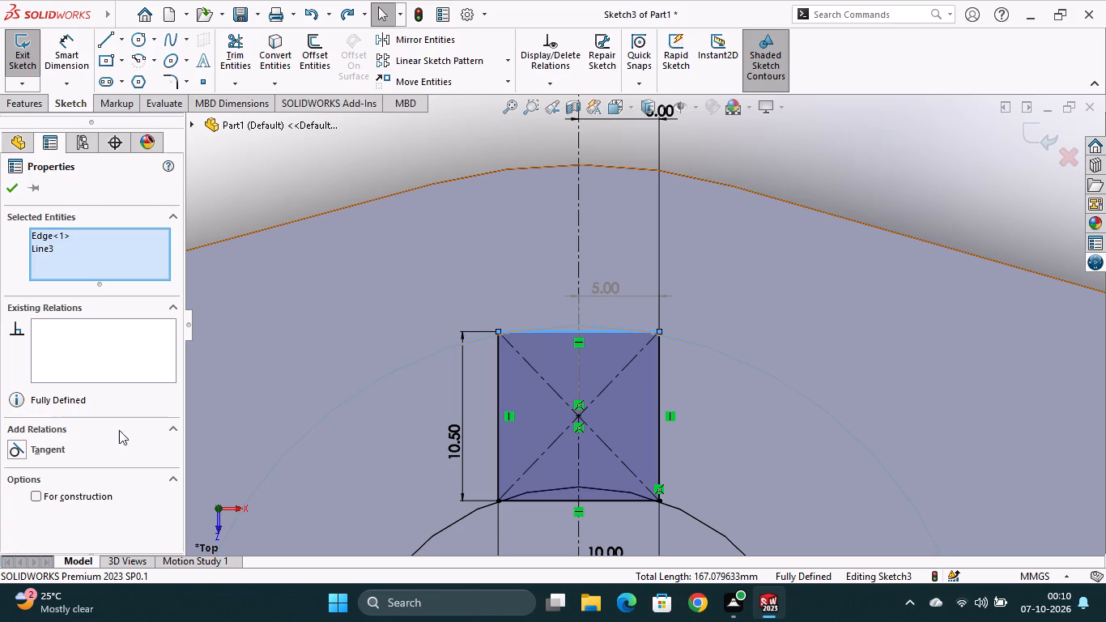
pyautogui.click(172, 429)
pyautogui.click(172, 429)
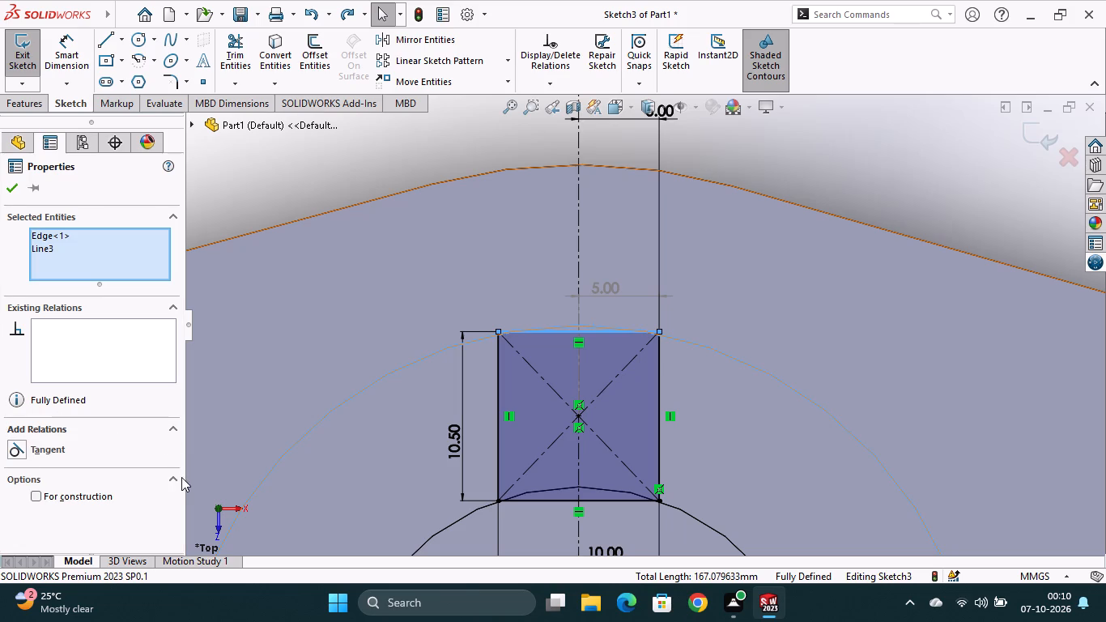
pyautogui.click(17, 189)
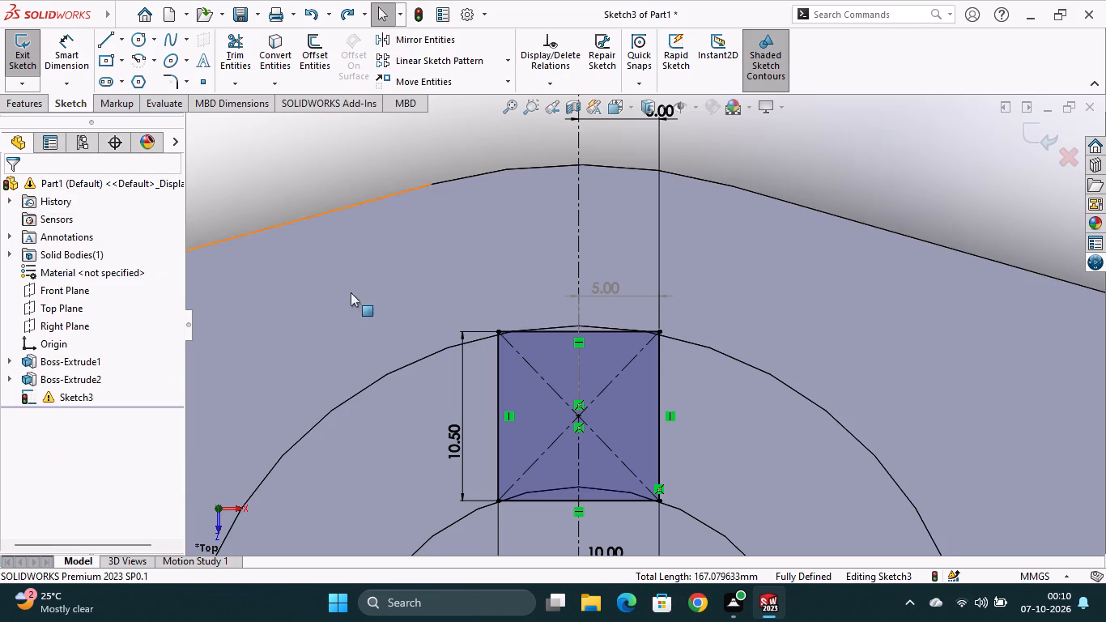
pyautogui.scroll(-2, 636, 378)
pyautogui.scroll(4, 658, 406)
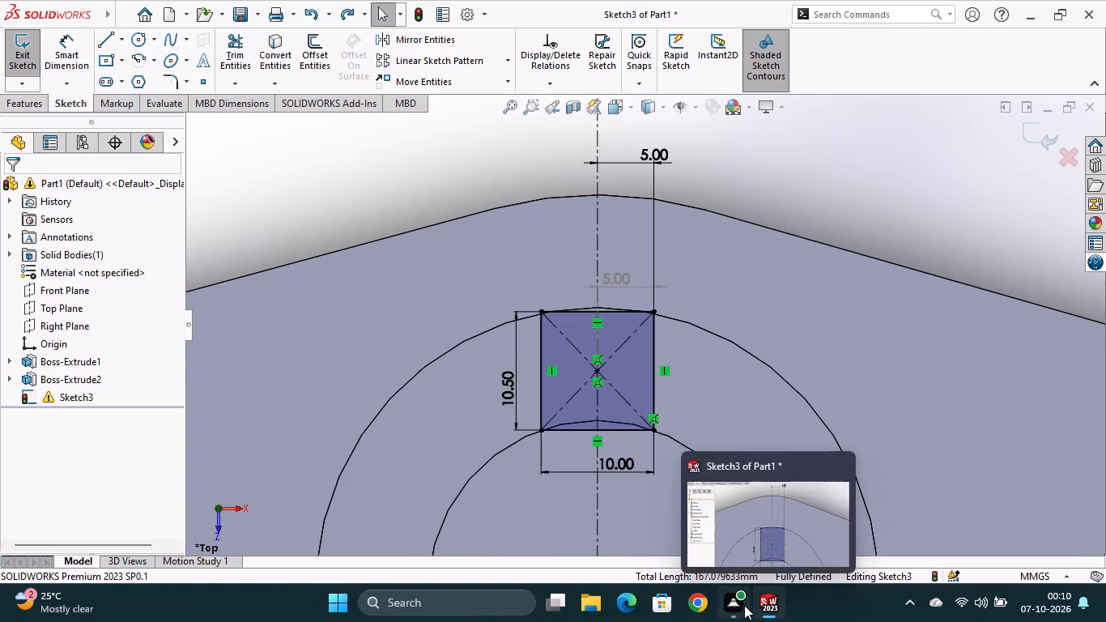
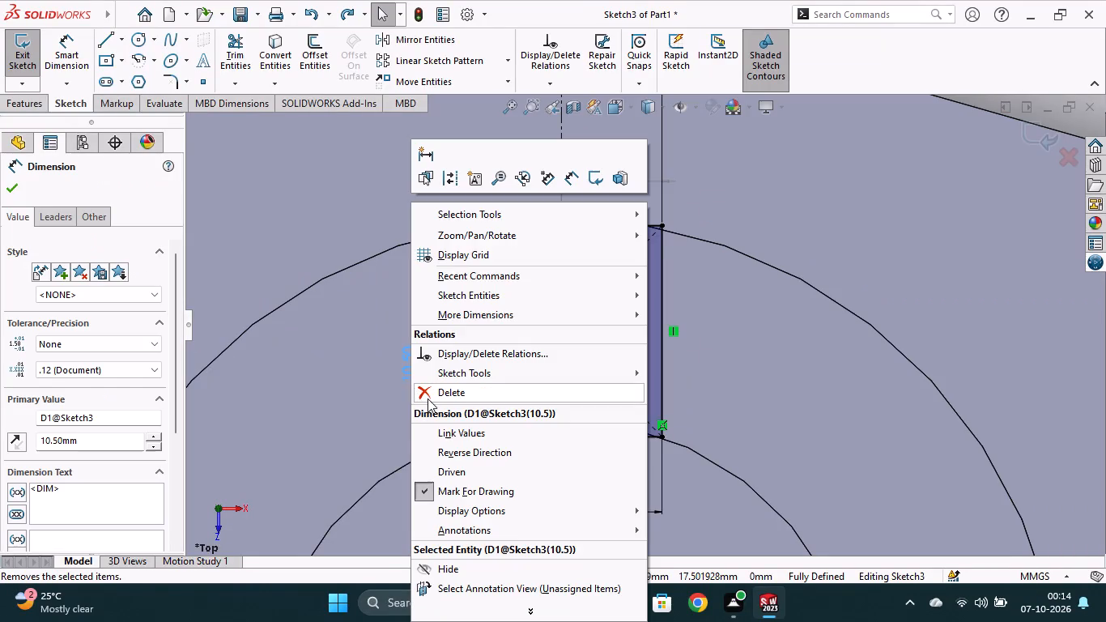
# Delete the slot rectangle's height dimension and dimension its vertical side again at 10 mm.
pyautogui.click(428, 398)
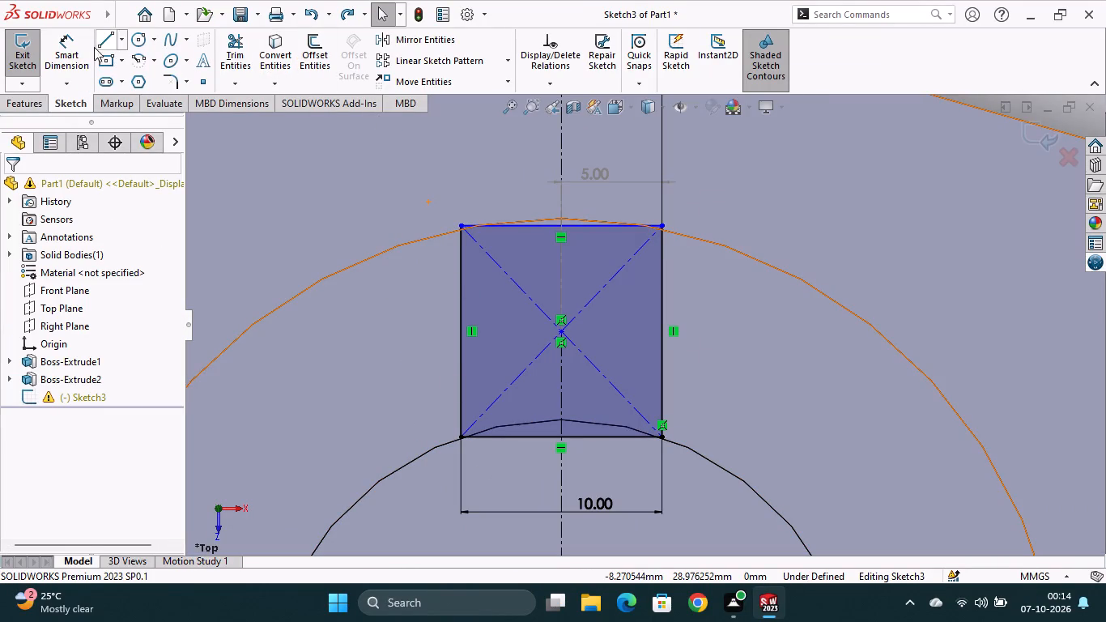
pyautogui.click(74, 51)
pyautogui.click(459, 350)
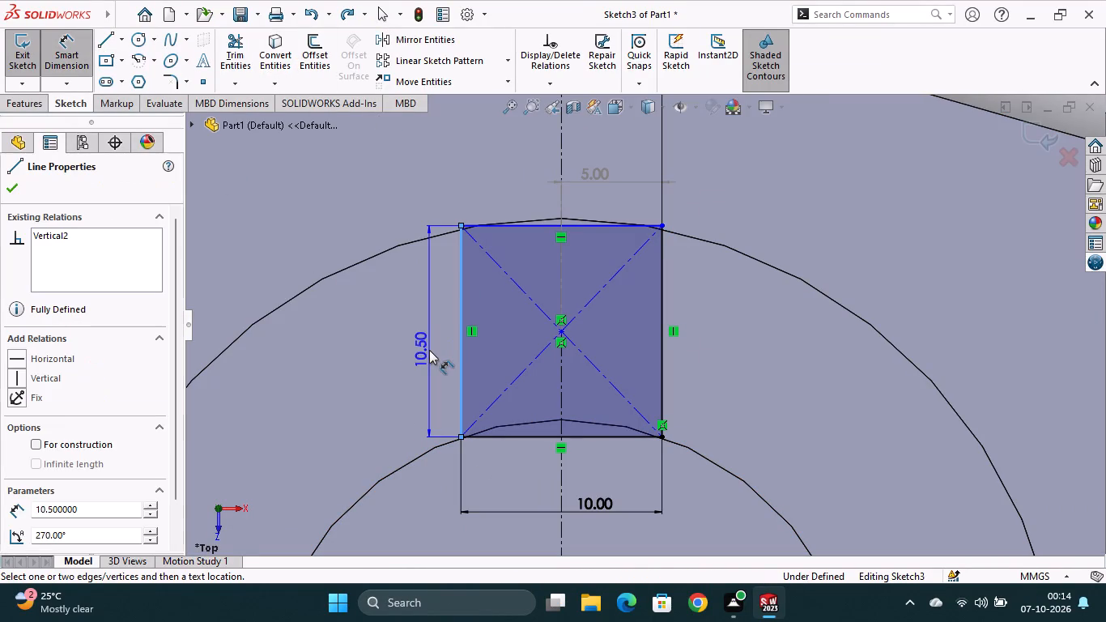
pyautogui.click(426, 350)
pyautogui.write('10')
pyautogui.press('Return')
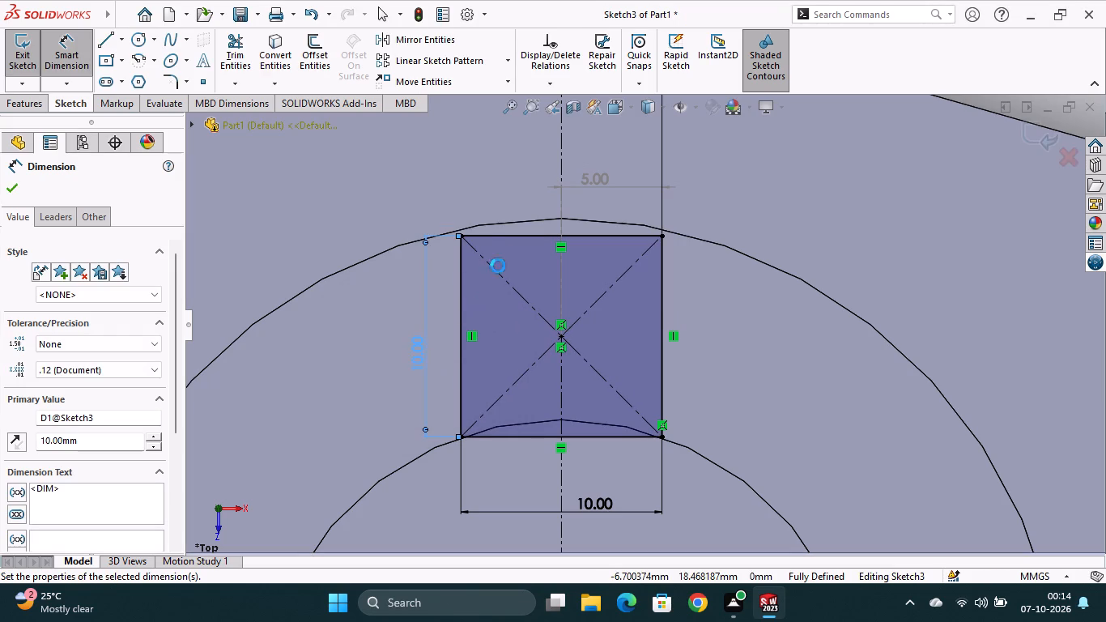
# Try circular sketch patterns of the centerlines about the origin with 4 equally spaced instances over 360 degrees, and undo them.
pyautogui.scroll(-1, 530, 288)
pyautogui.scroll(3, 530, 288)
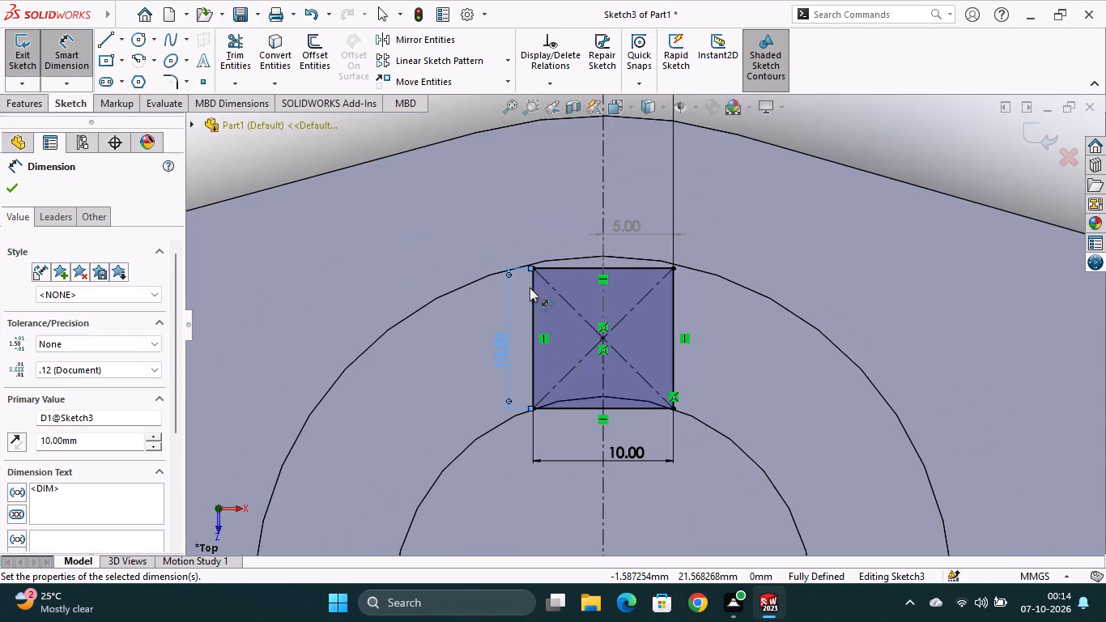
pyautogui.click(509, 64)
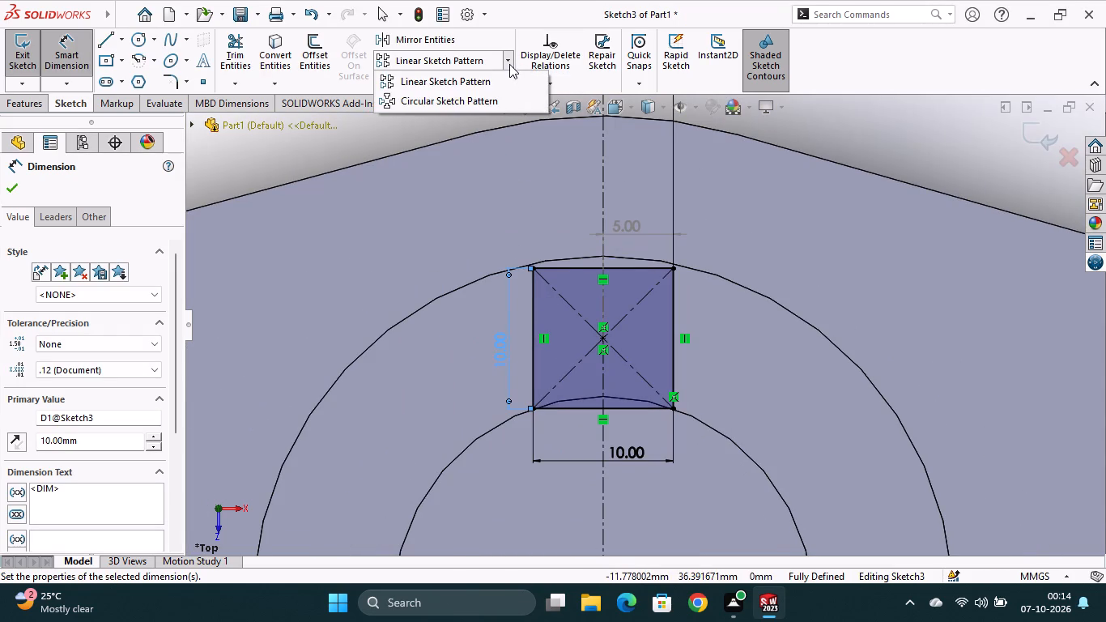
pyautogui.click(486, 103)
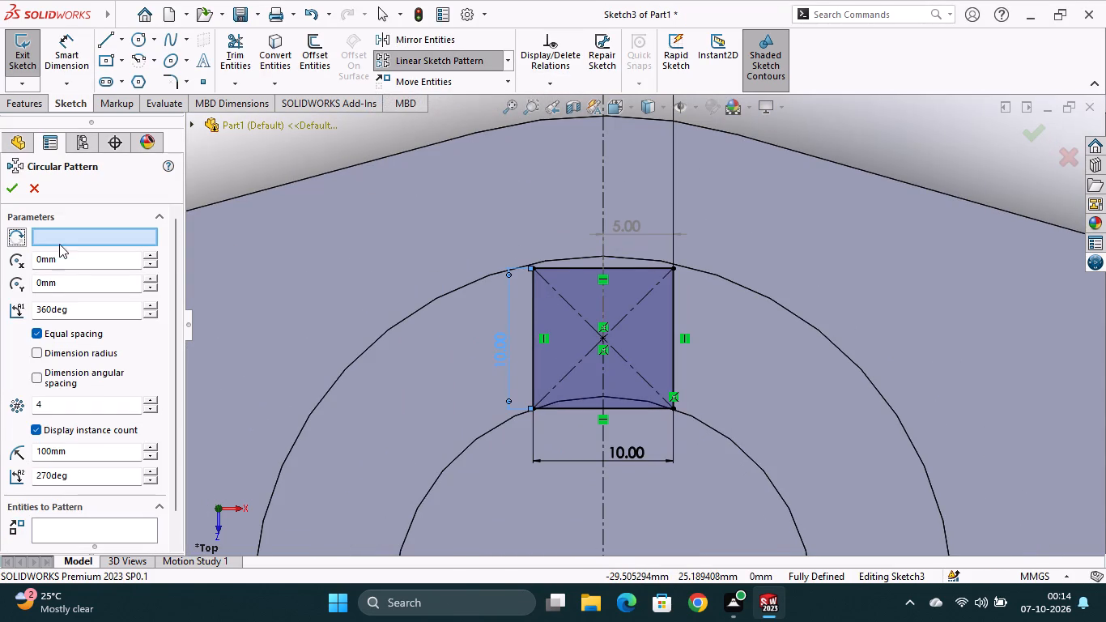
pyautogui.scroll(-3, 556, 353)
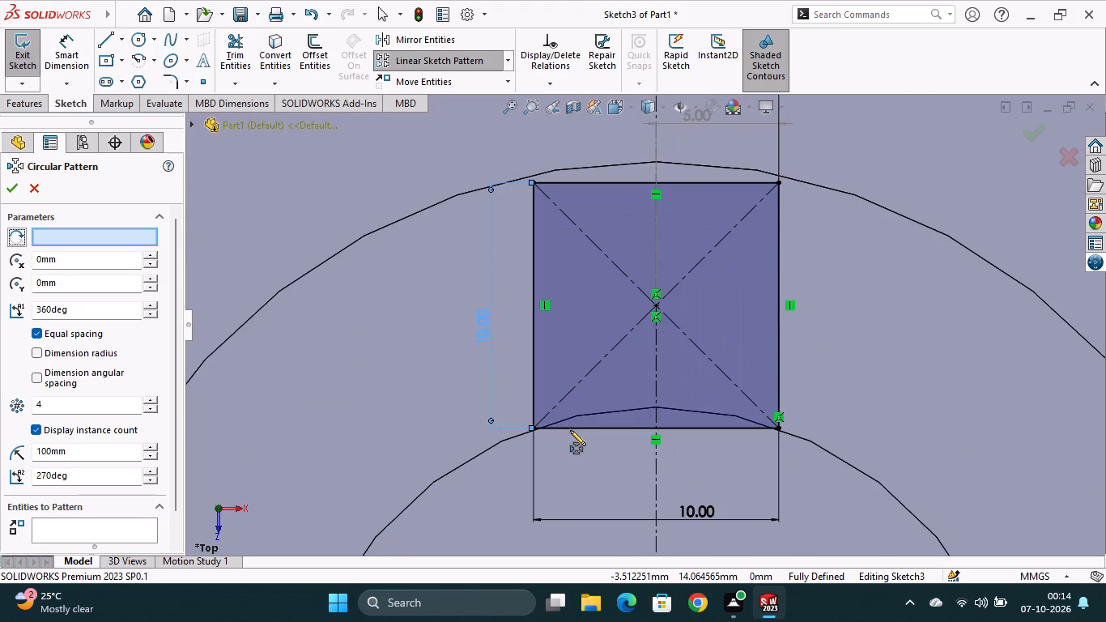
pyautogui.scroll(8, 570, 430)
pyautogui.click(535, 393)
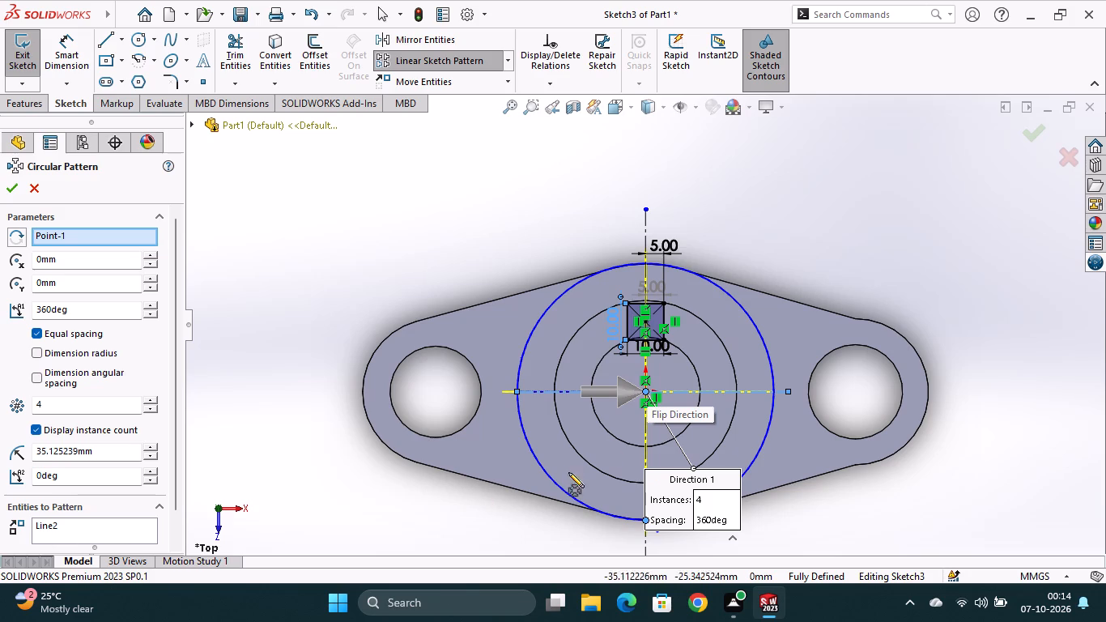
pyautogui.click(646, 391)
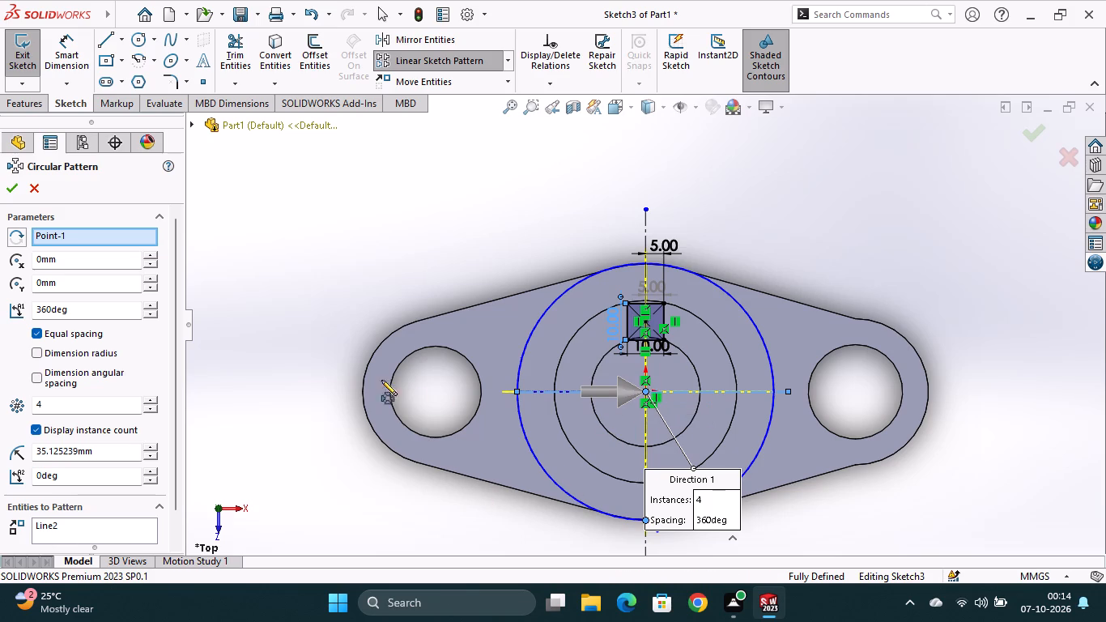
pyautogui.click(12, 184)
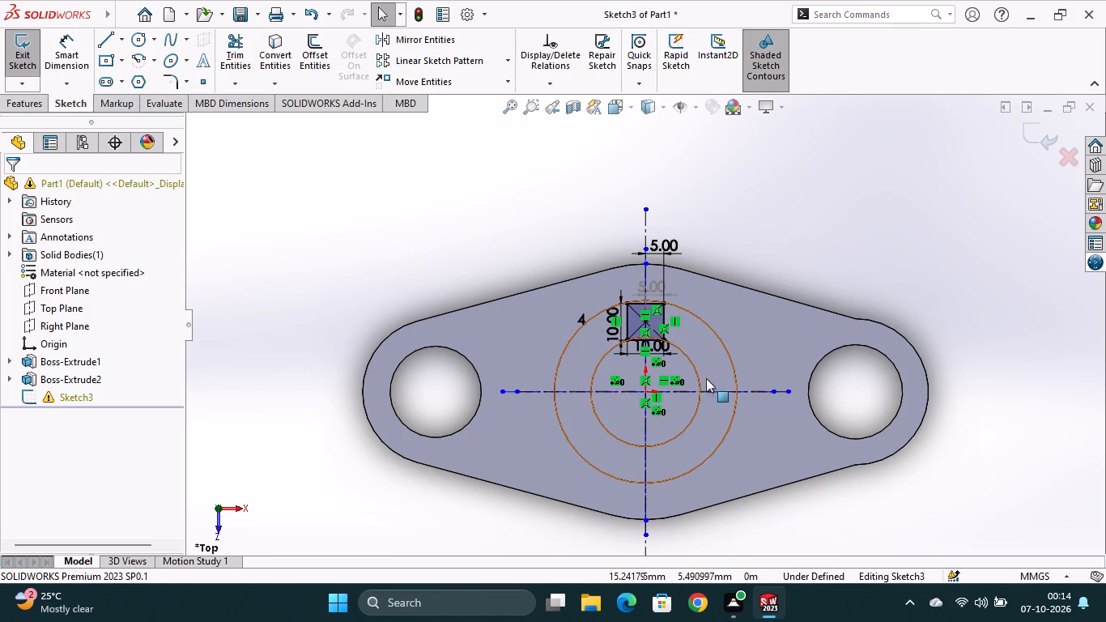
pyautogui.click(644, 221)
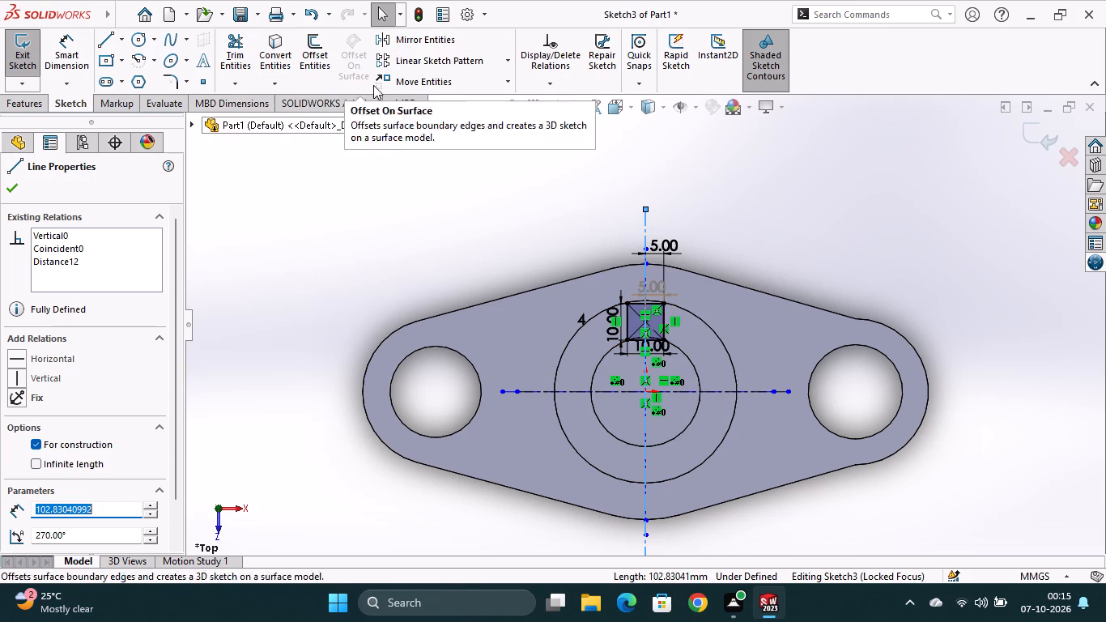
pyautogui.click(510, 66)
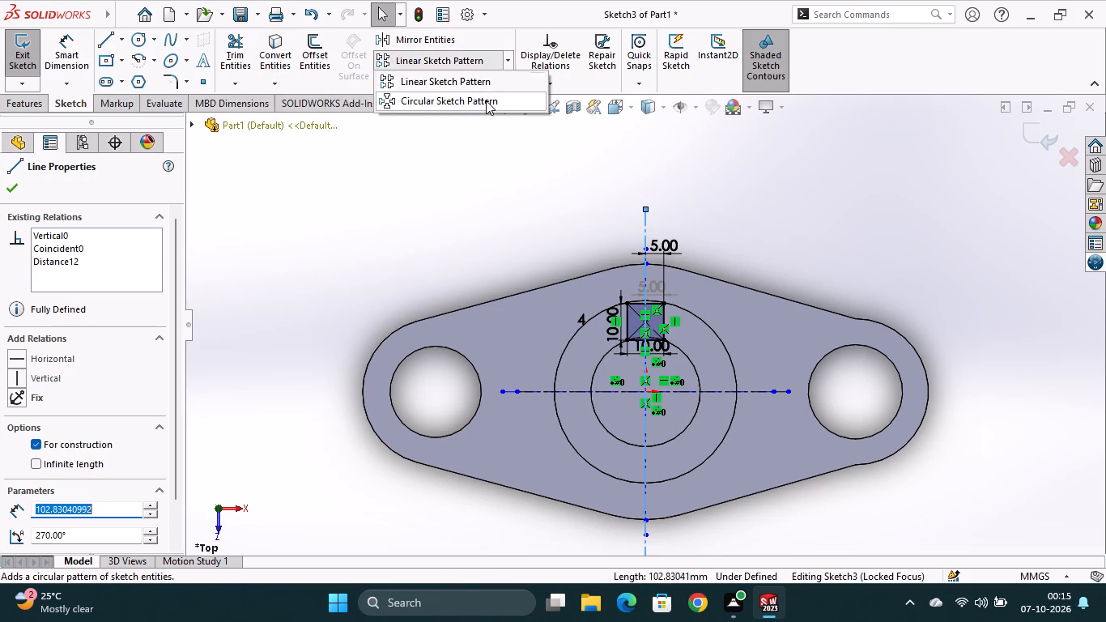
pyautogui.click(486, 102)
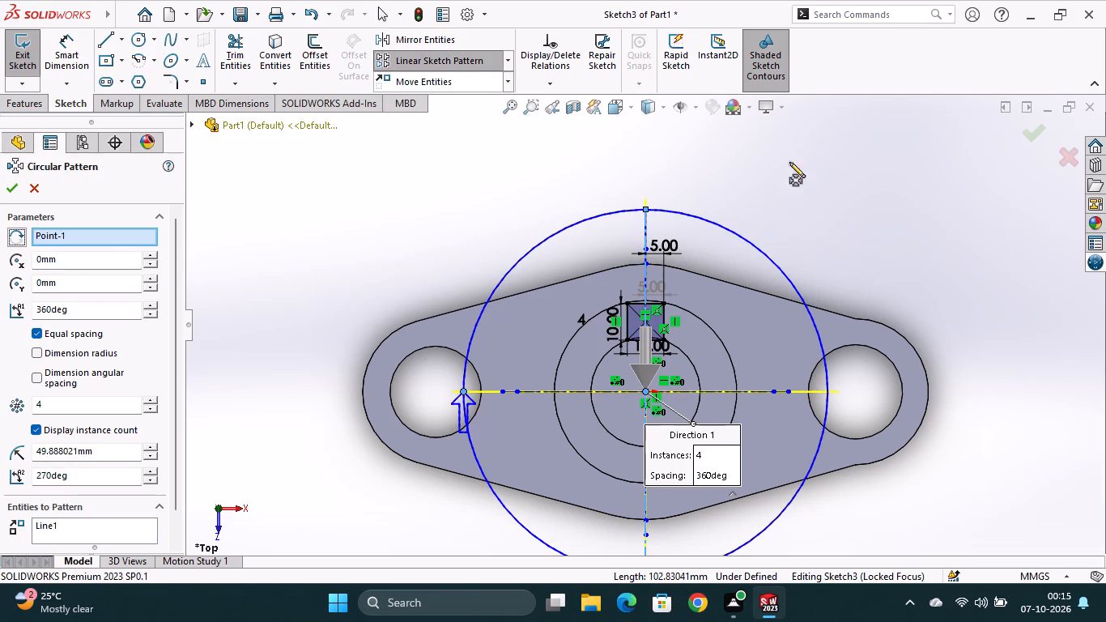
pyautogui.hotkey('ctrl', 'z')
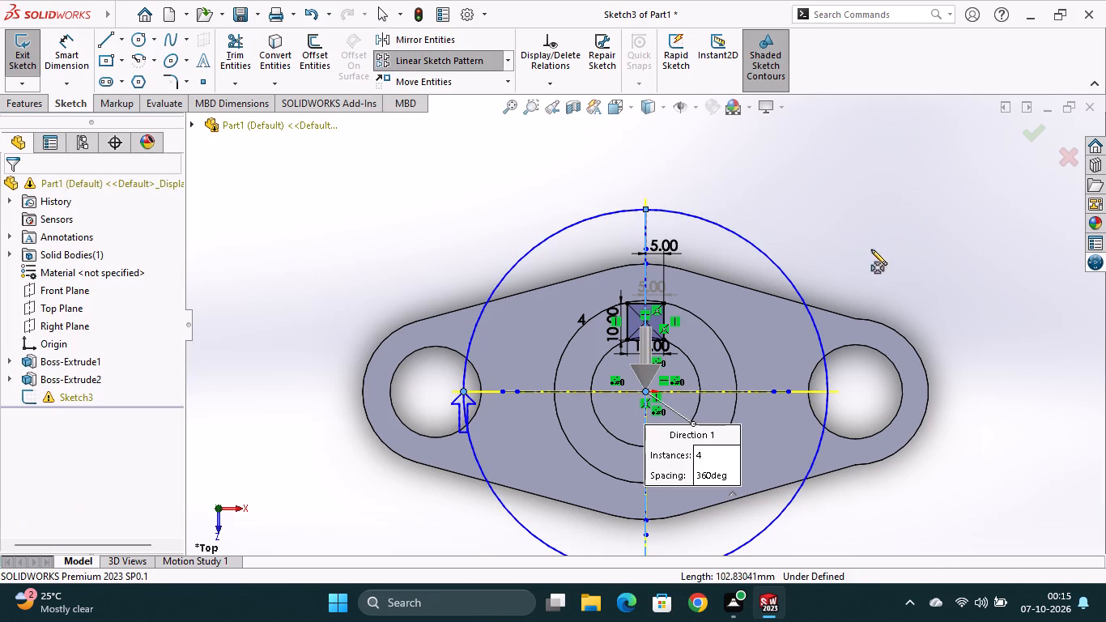
# Circular-pattern the slot rectangle's four sides about the origin with 4 equally spaced instances over 360 degrees.
pyautogui.click(656, 319)
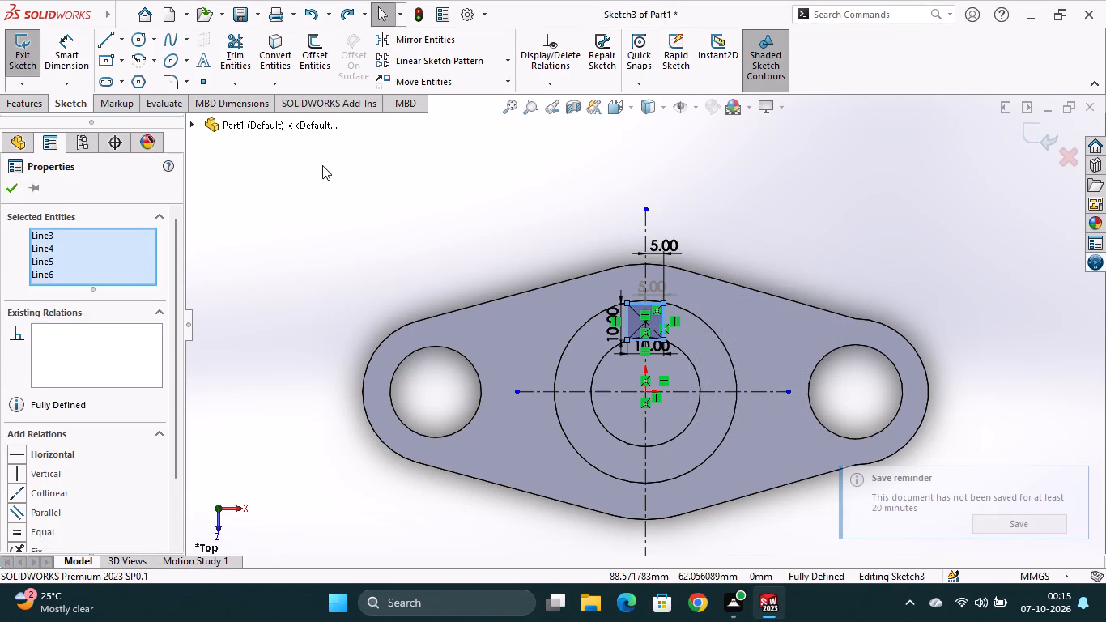
pyautogui.click(512, 66)
pyautogui.click(481, 108)
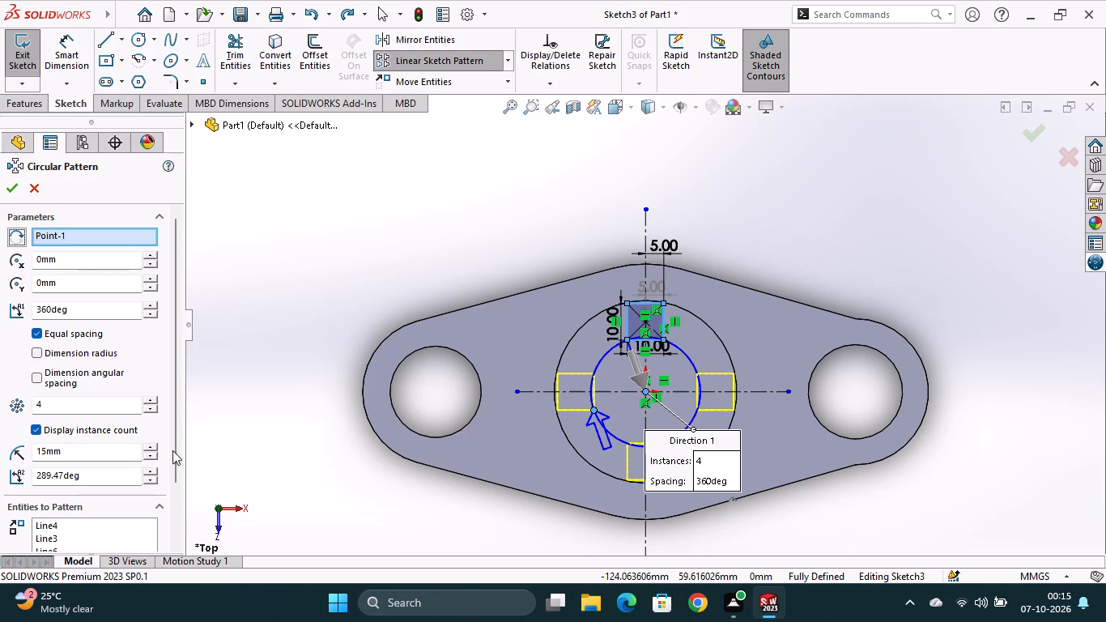
pyautogui.click(13, 190)
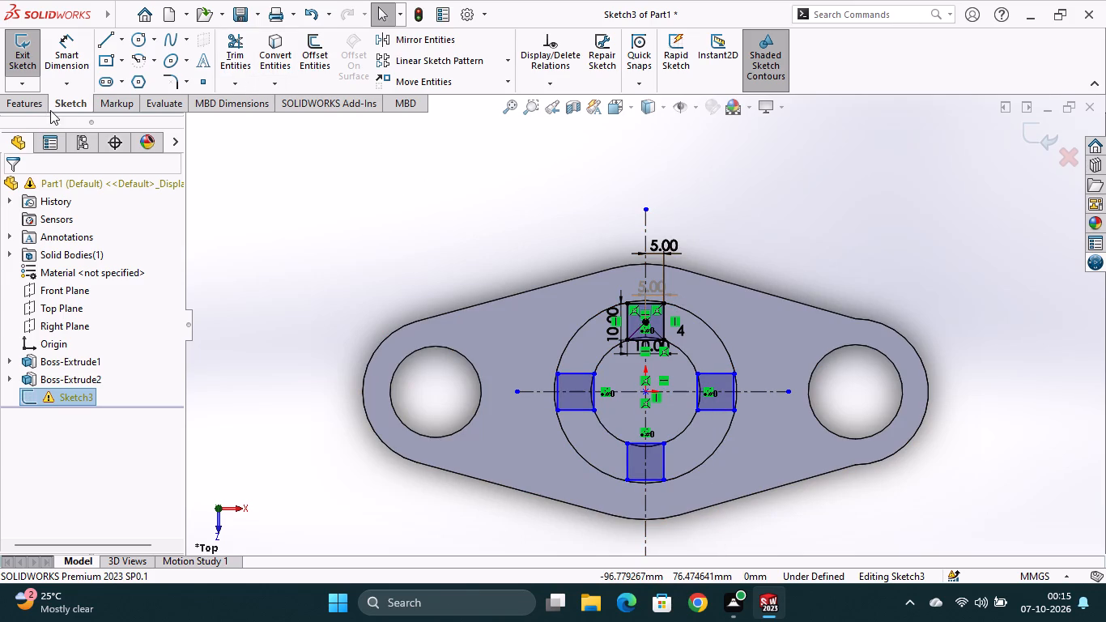
# Cut-extrude the four slot squares into the cylinder's top face with a Blind depth of 5 mm.
pyautogui.click(15, 108)
pyautogui.click(248, 66)
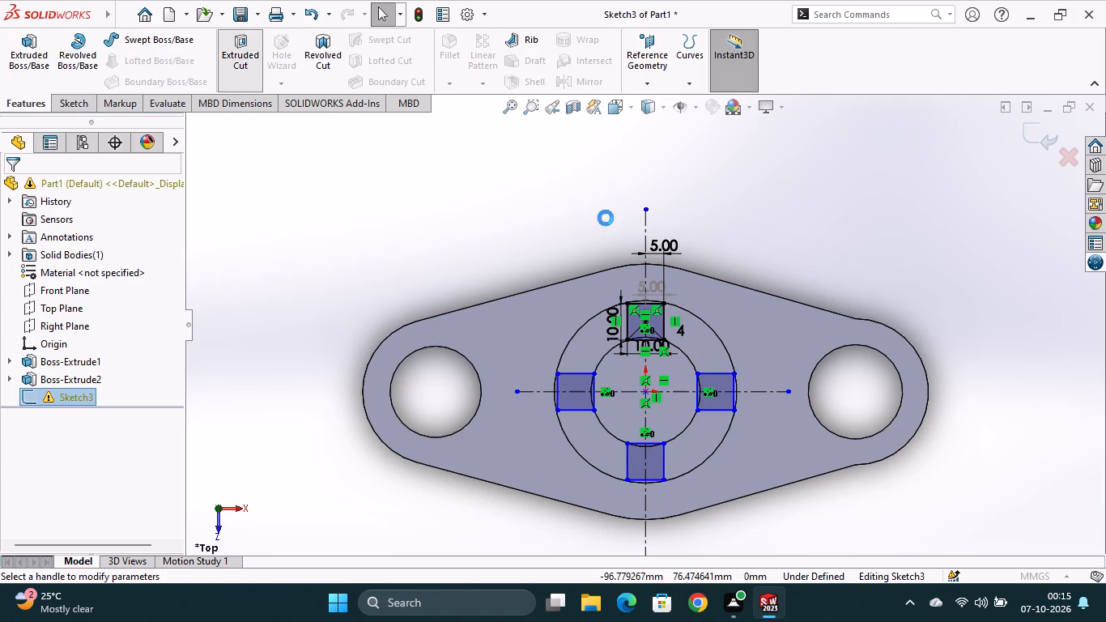
pyautogui.click(577, 381)
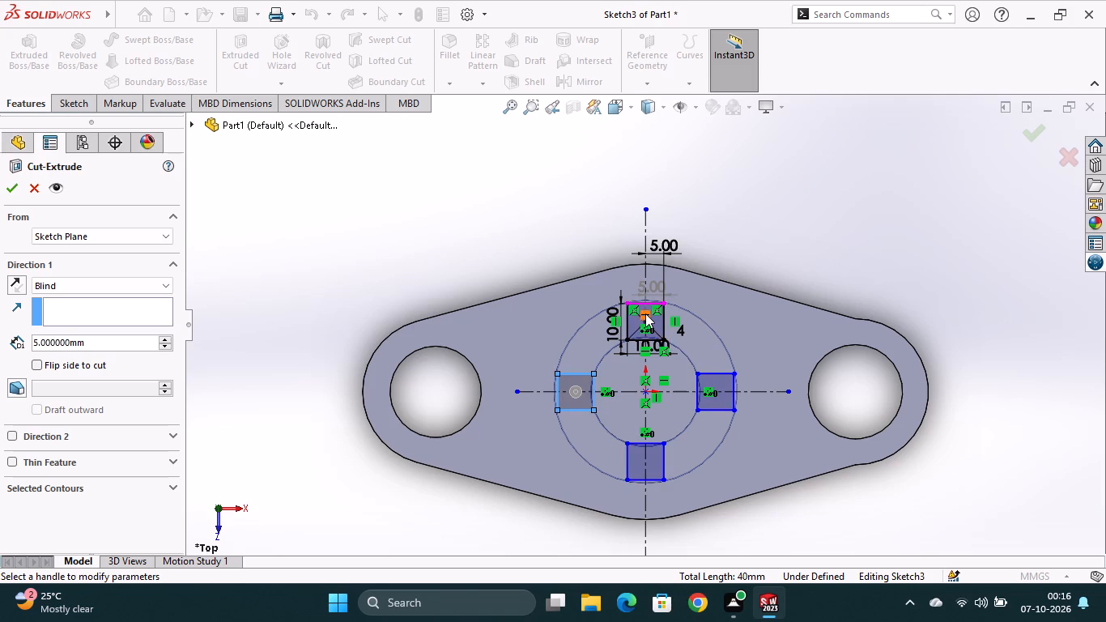
pyautogui.click(713, 383)
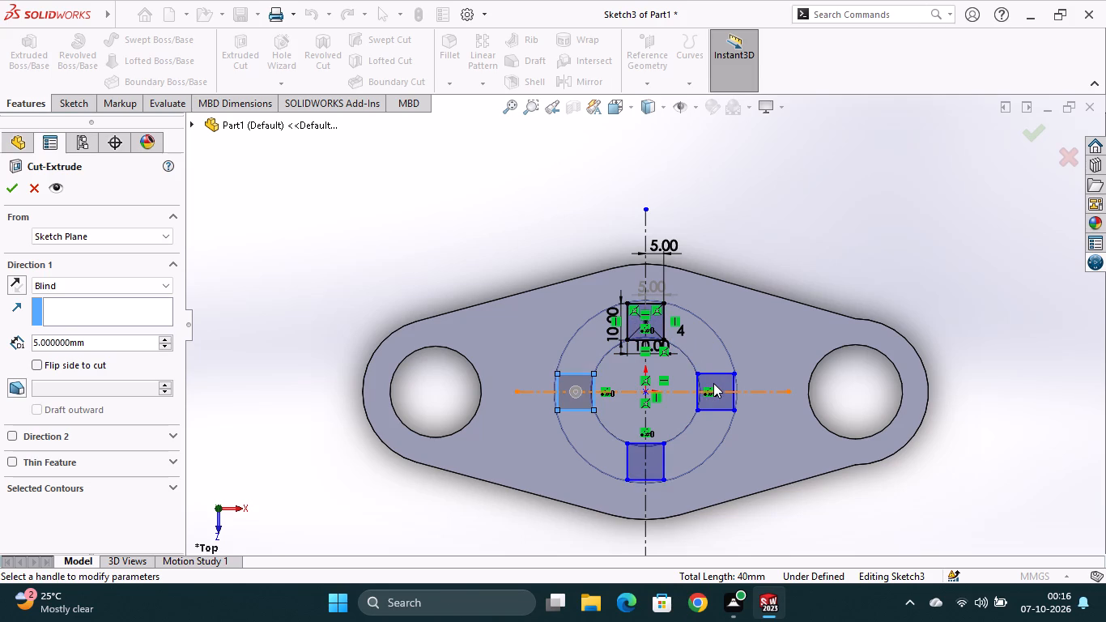
pyautogui.click(657, 323)
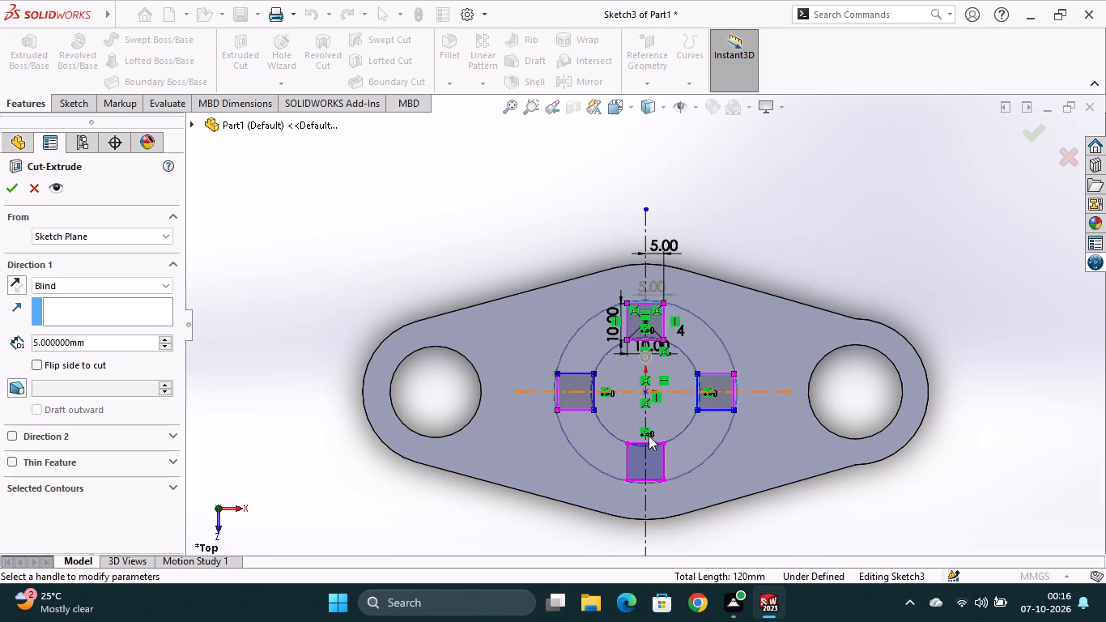
pyautogui.click(632, 464)
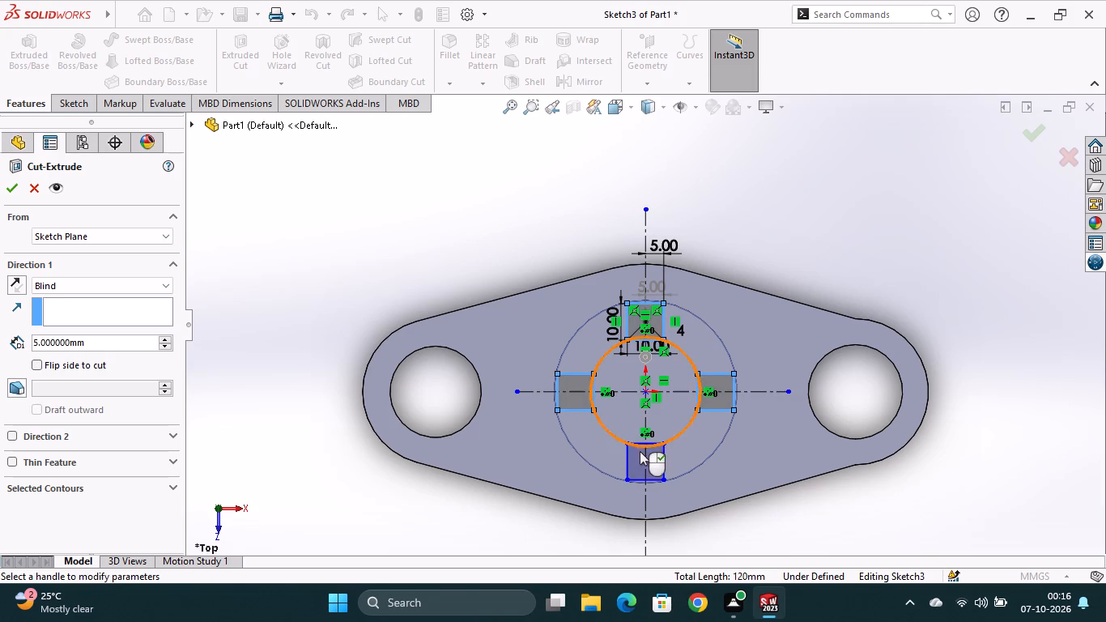
pyautogui.click(654, 460)
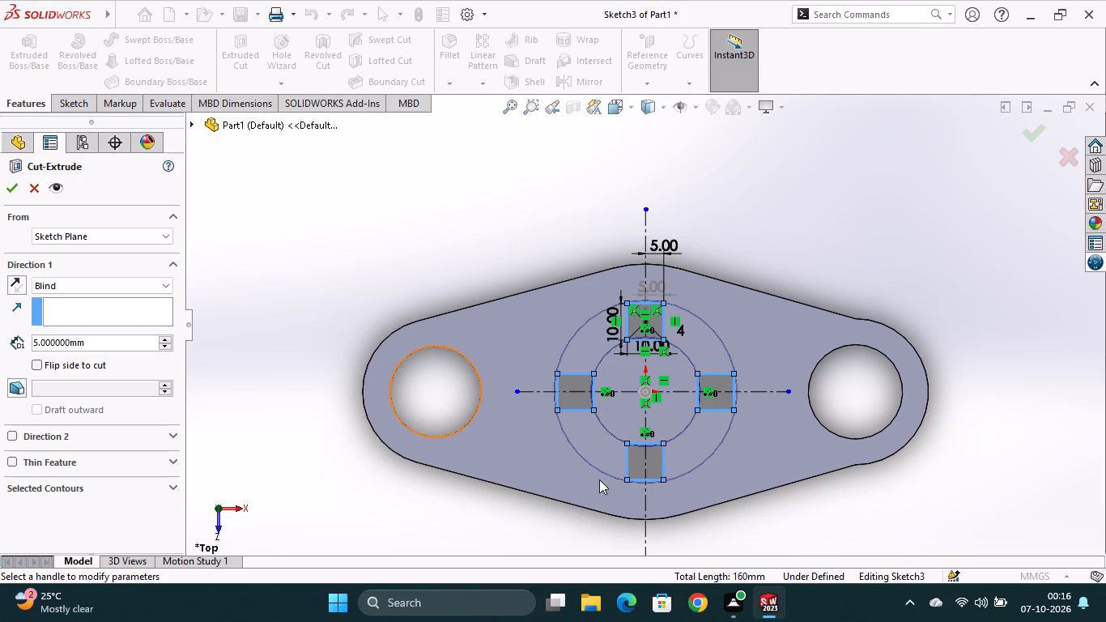
pyautogui.moveTo(615, 526); pyautogui.dragTo(640, 420, button='middle')
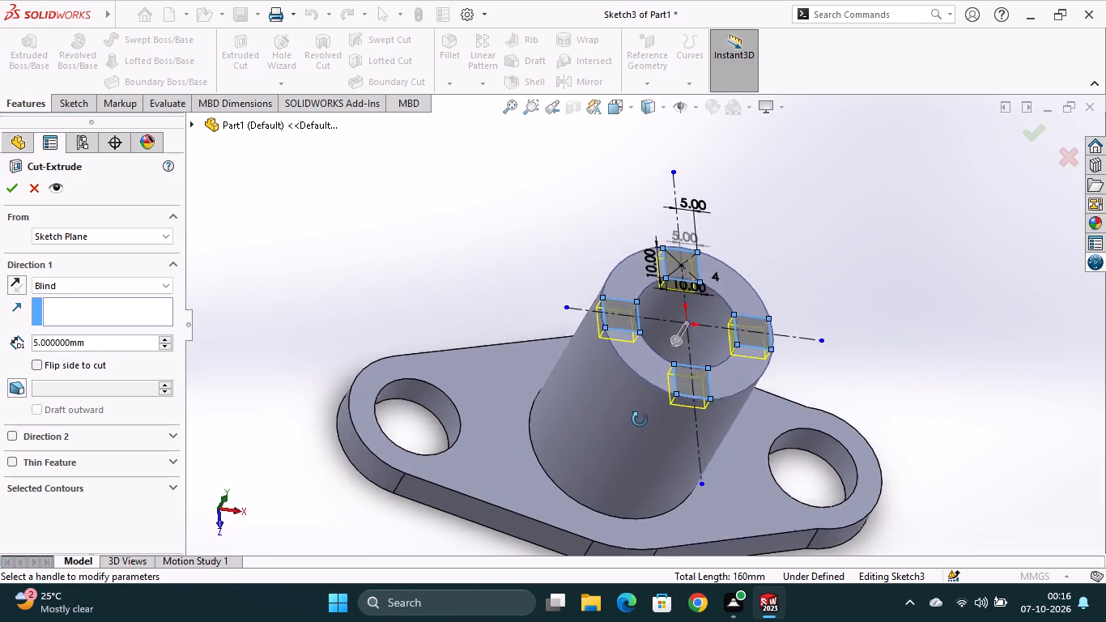
pyautogui.moveTo(640, 420); pyautogui.dragTo(615, 370, button='middle')
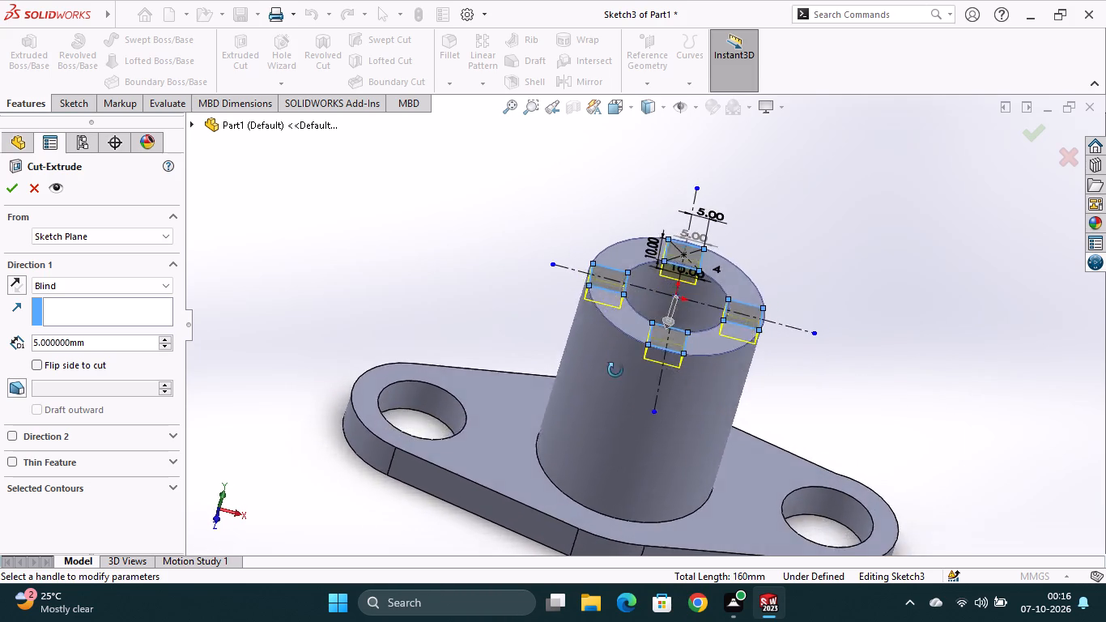
pyautogui.moveTo(615, 370); pyautogui.dragTo(604, 377, button='middle')
pyautogui.click(1027, 134)
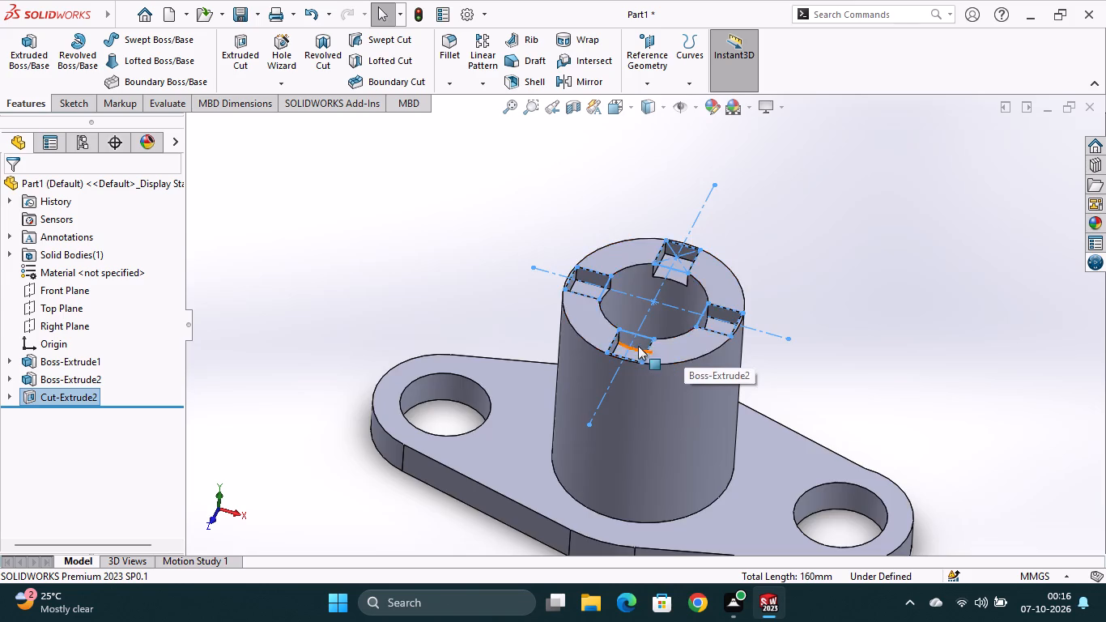
# Examine up close where the front slot's outer edge meets the cylinder's outer wall.
pyautogui.scroll(3, 622, 341)
pyautogui.scroll(-10, 636, 342)
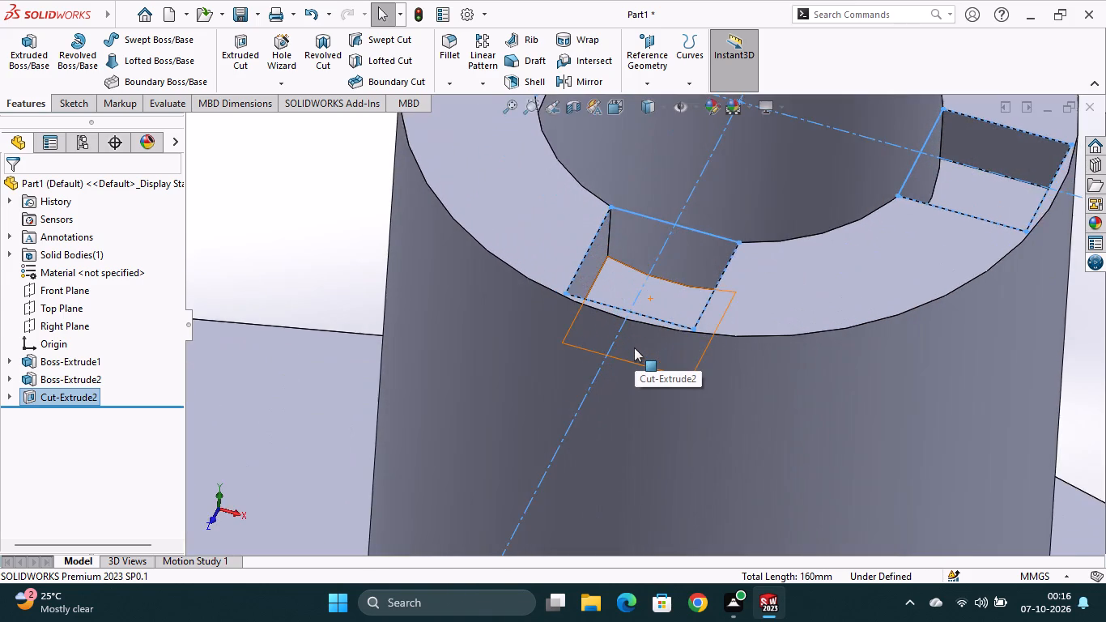
pyautogui.scroll(-3, 634, 347)
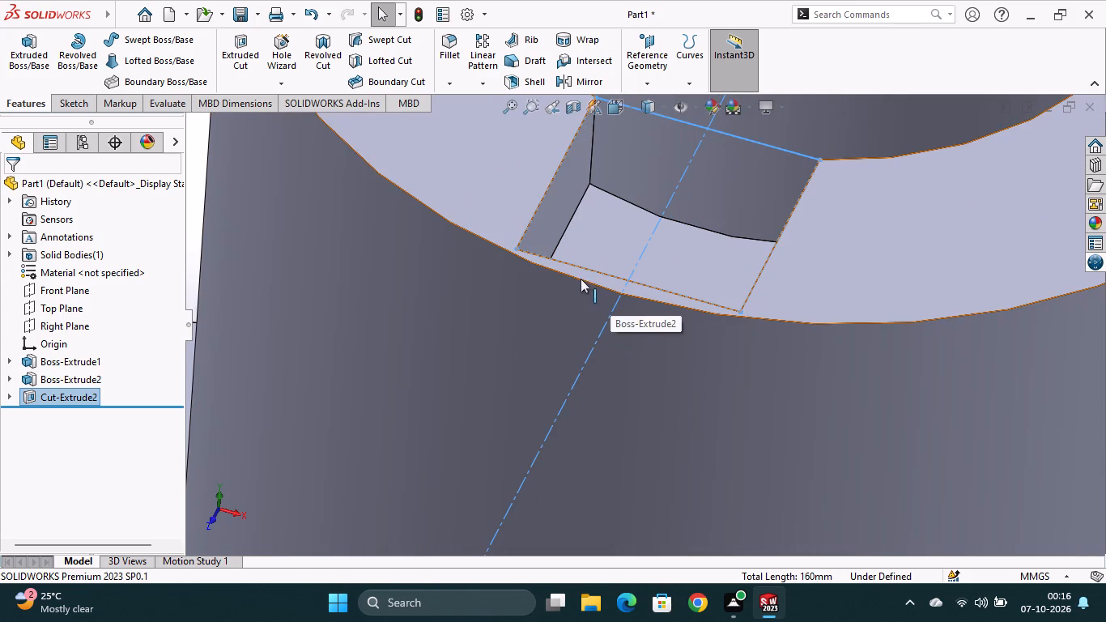
pyautogui.scroll(3, 583, 275)
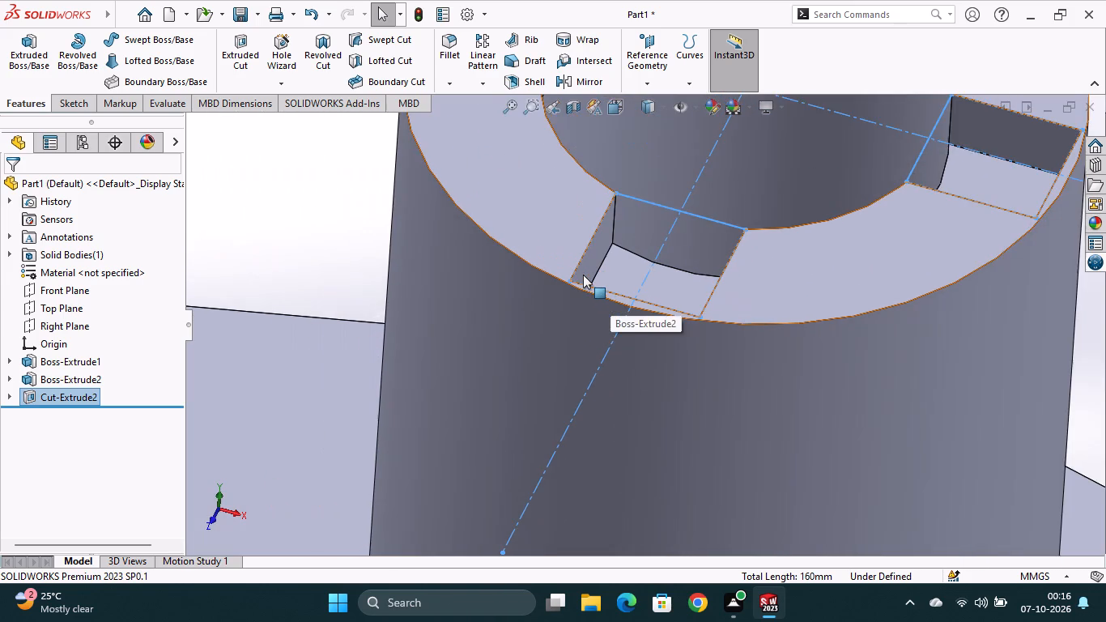
pyautogui.scroll(-4, 583, 275)
pyautogui.scroll(-1, 629, 338)
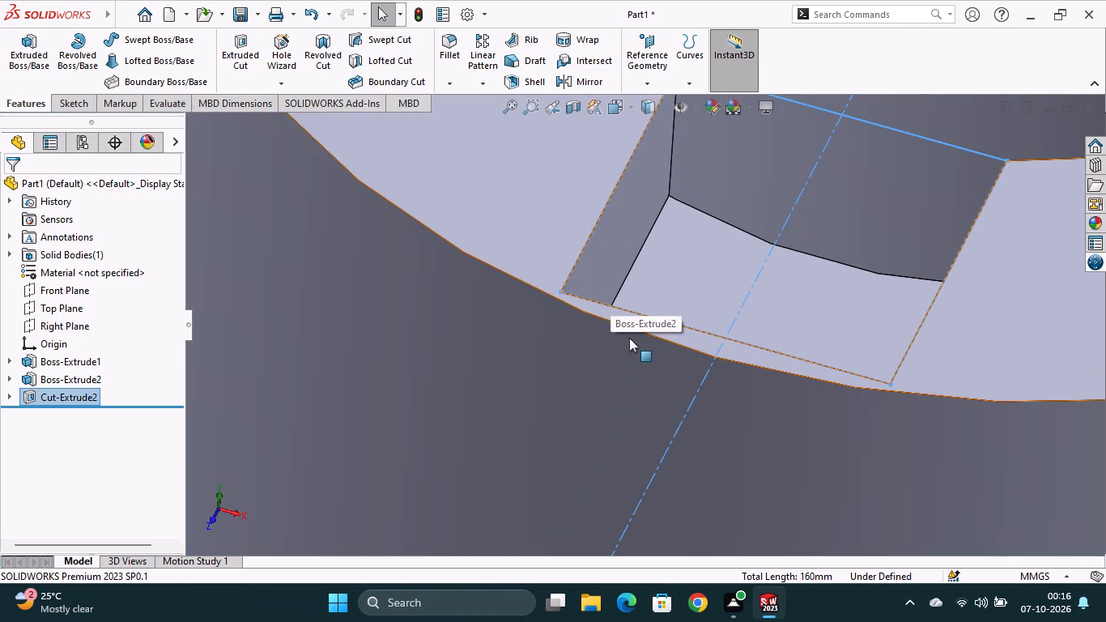
pyautogui.scroll(-3, 667, 330)
pyautogui.scroll(2, 669, 334)
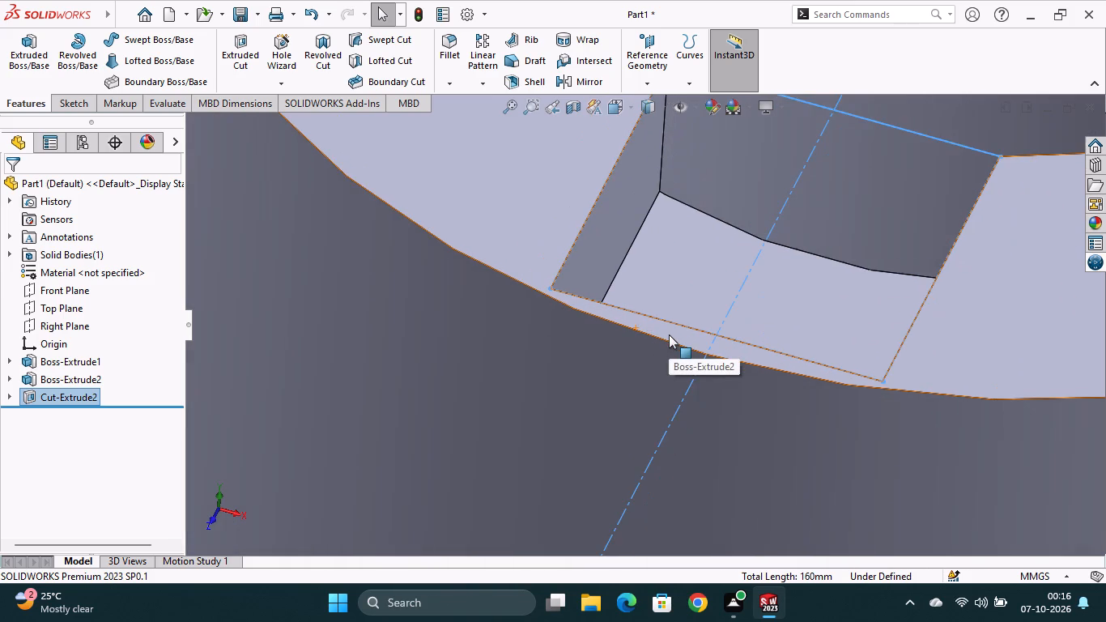
pyautogui.scroll(5, 669, 334)
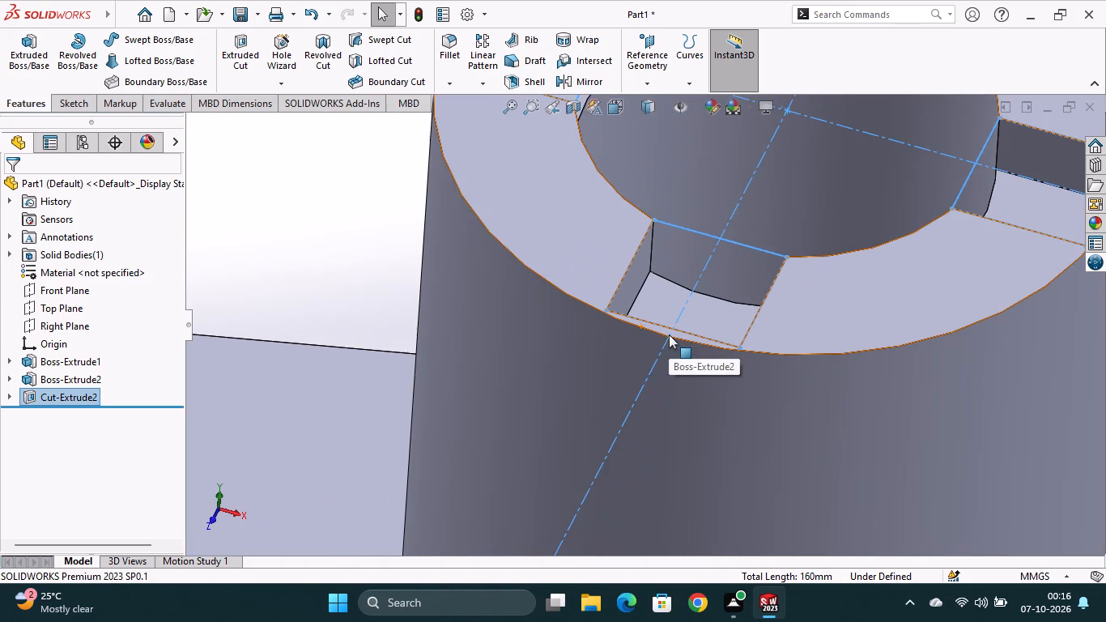
pyautogui.scroll(3, 669, 335)
pyautogui.scroll(-5, 669, 335)
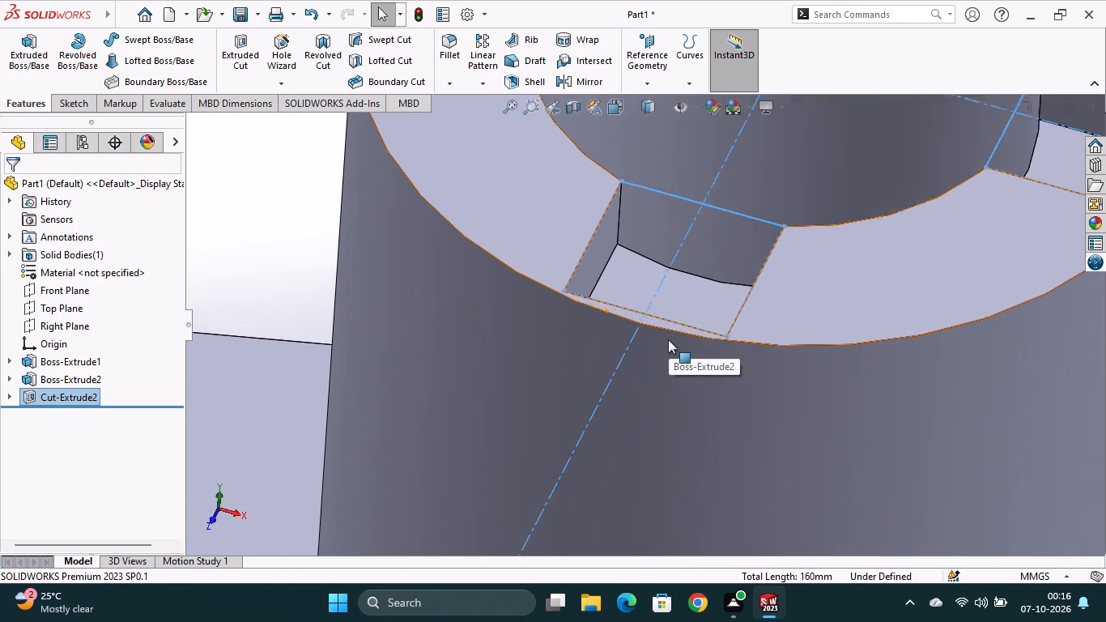
pyautogui.scroll(-1, 668, 339)
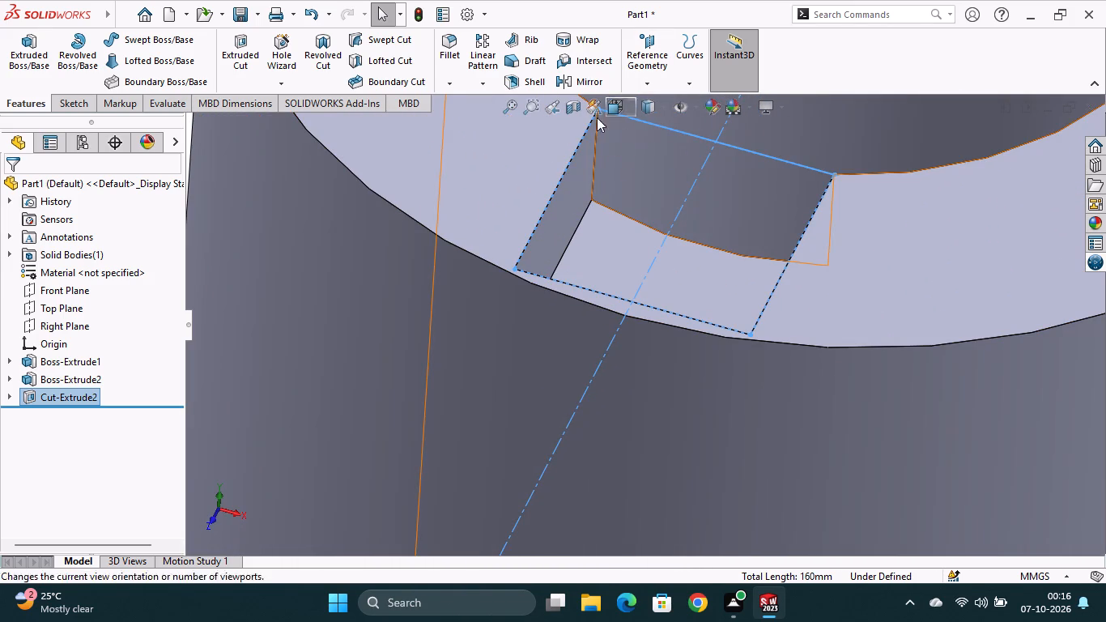
# Examine the slot squares against the cylinder's inner and outer circles in the Top view.
pyautogui.click(627, 110)
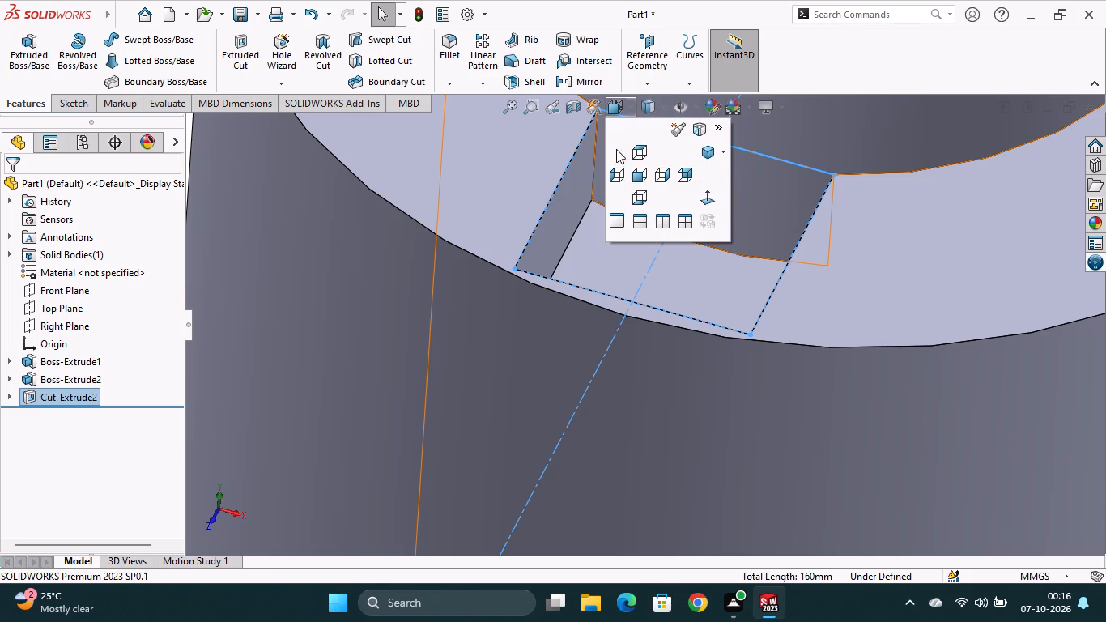
pyautogui.click(641, 154)
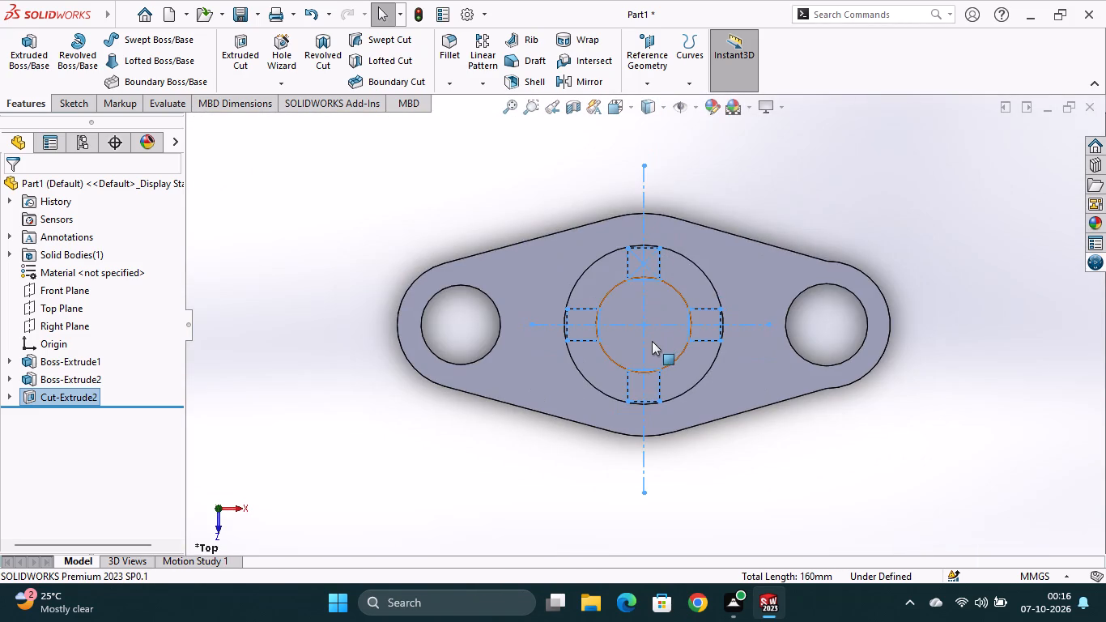
pyautogui.scroll(3, 652, 341)
pyautogui.scroll(-9, 650, 373)
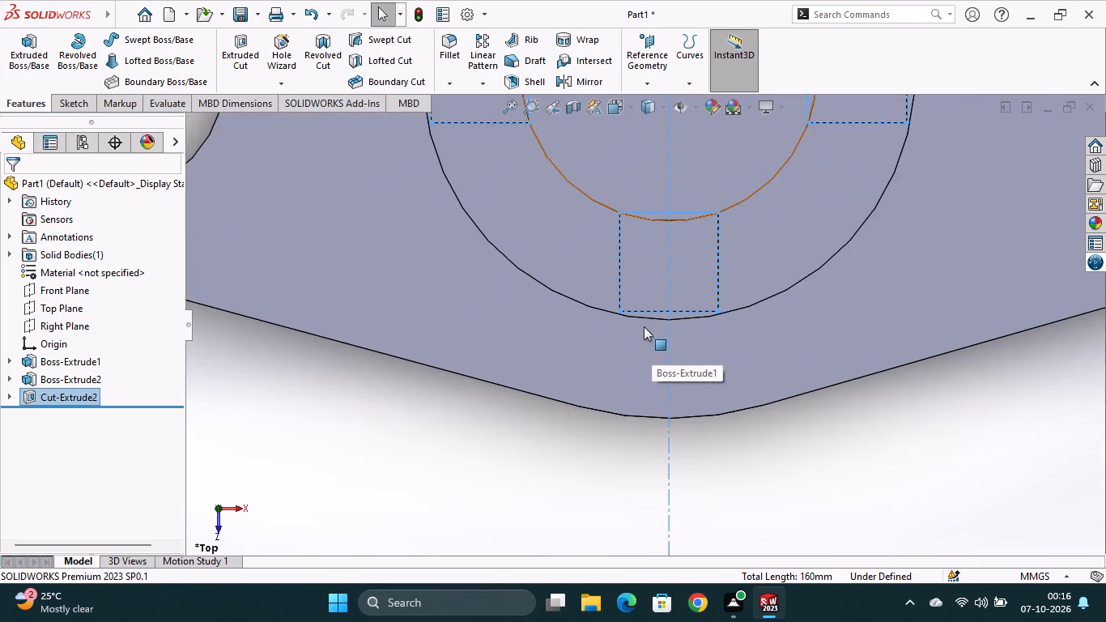
pyautogui.scroll(-2, 644, 326)
pyautogui.scroll(1, 645, 329)
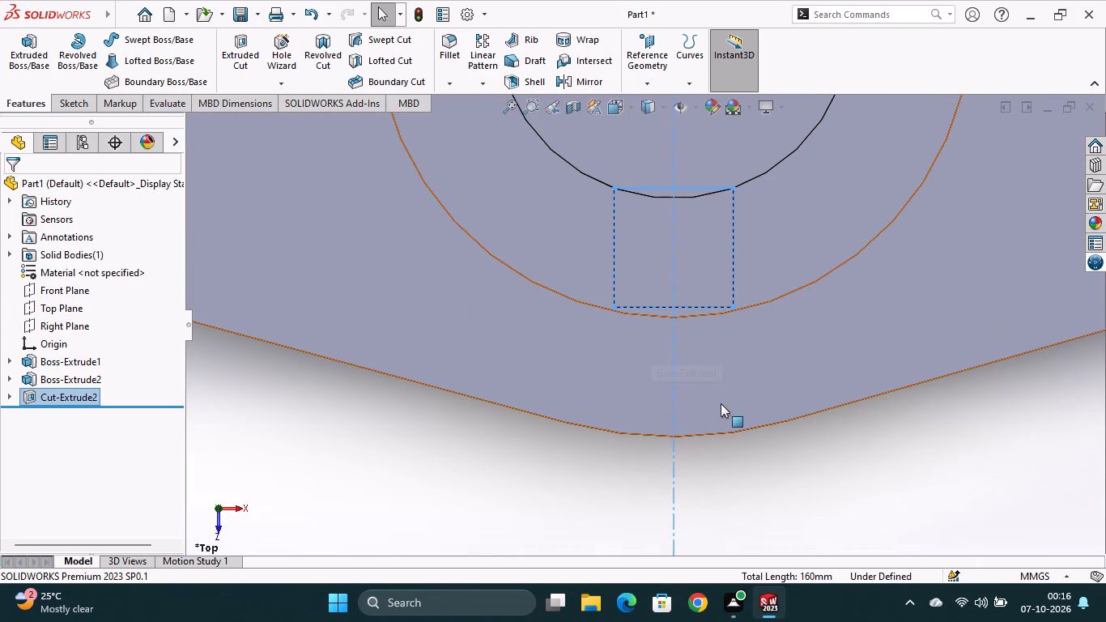
# Examine the front slot's outer edge and the thin strip at the cylinder's rim from a tilted view, ending on the whole part.
pyautogui.moveTo(721, 465); pyautogui.dragTo(700, 394, button='middle')
pyautogui.scroll(-3, 711, 370)
pyautogui.scroll(9, 711, 370)
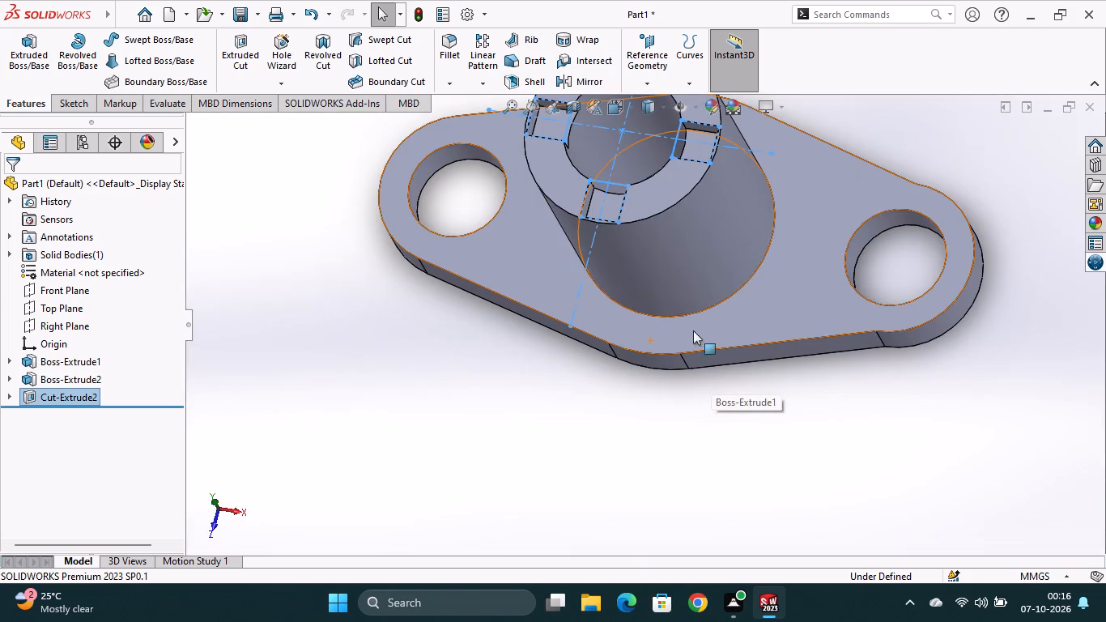
pyautogui.scroll(2, 608, 221)
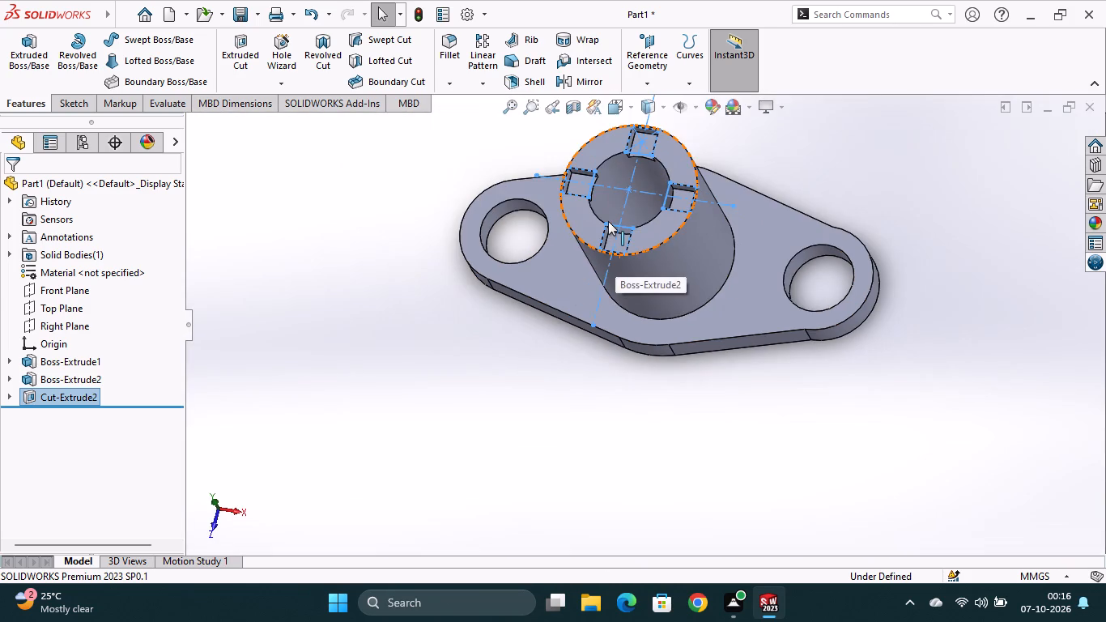
pyautogui.scroll(-7, 607, 231)
pyautogui.scroll(-3, 637, 331)
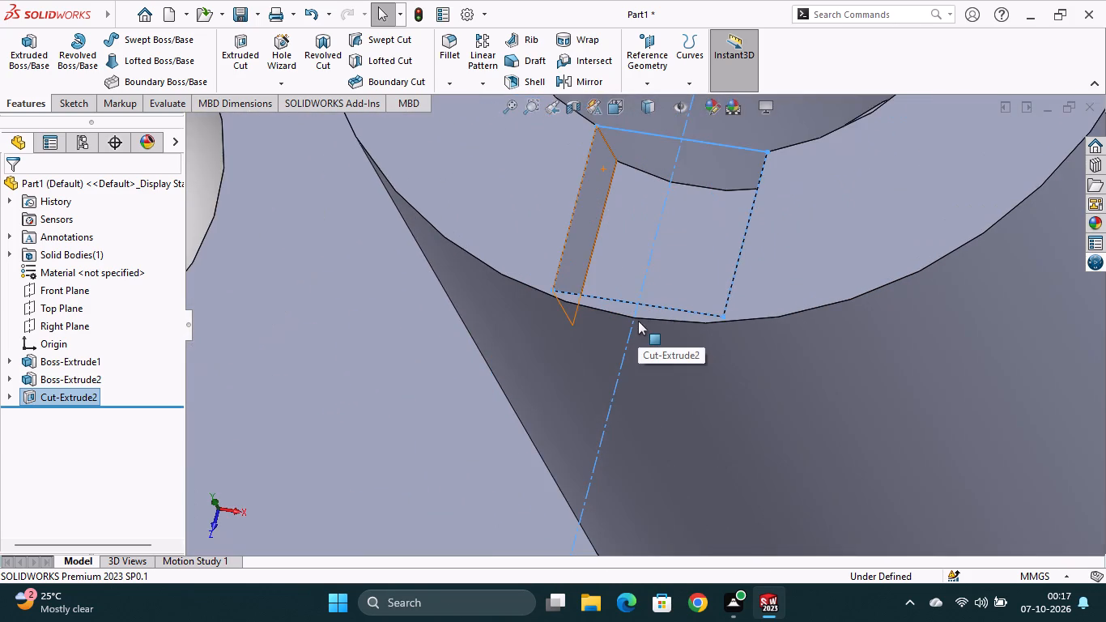
pyautogui.scroll(-4, 638, 321)
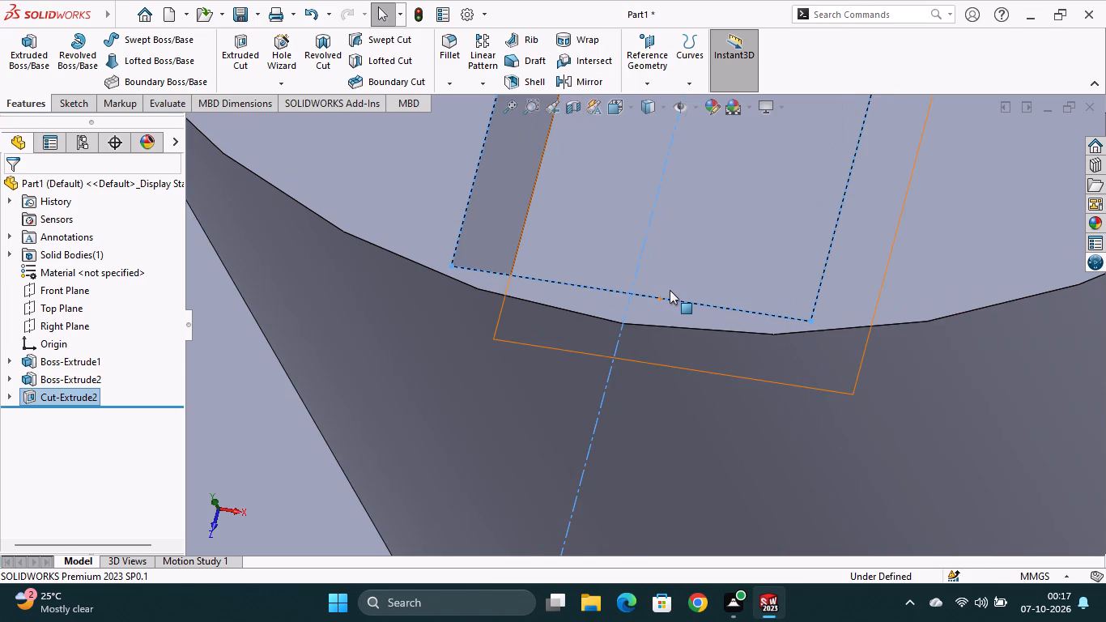
pyautogui.scroll(-1, 667, 291)
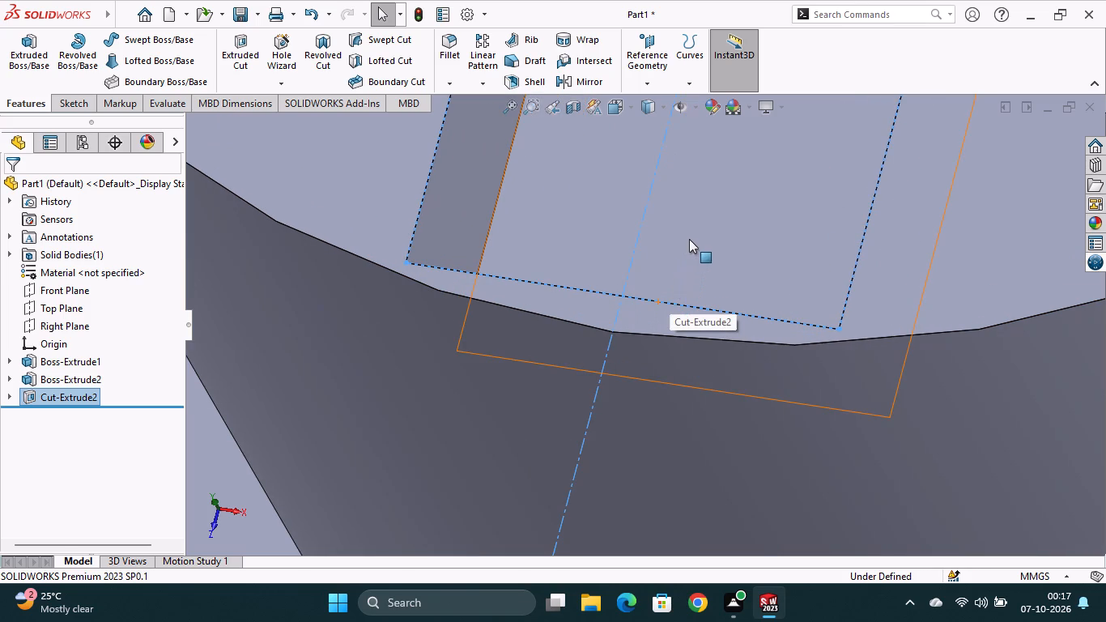
pyautogui.scroll(-2, 689, 239)
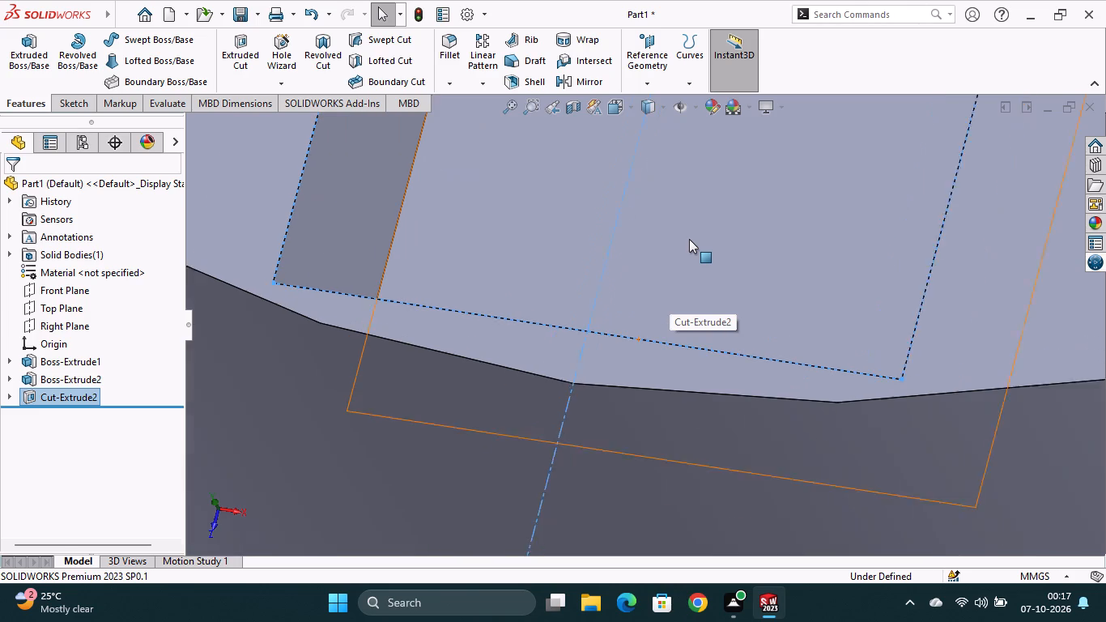
pyautogui.scroll(-1, 689, 239)
pyautogui.scroll(2, 689, 239)
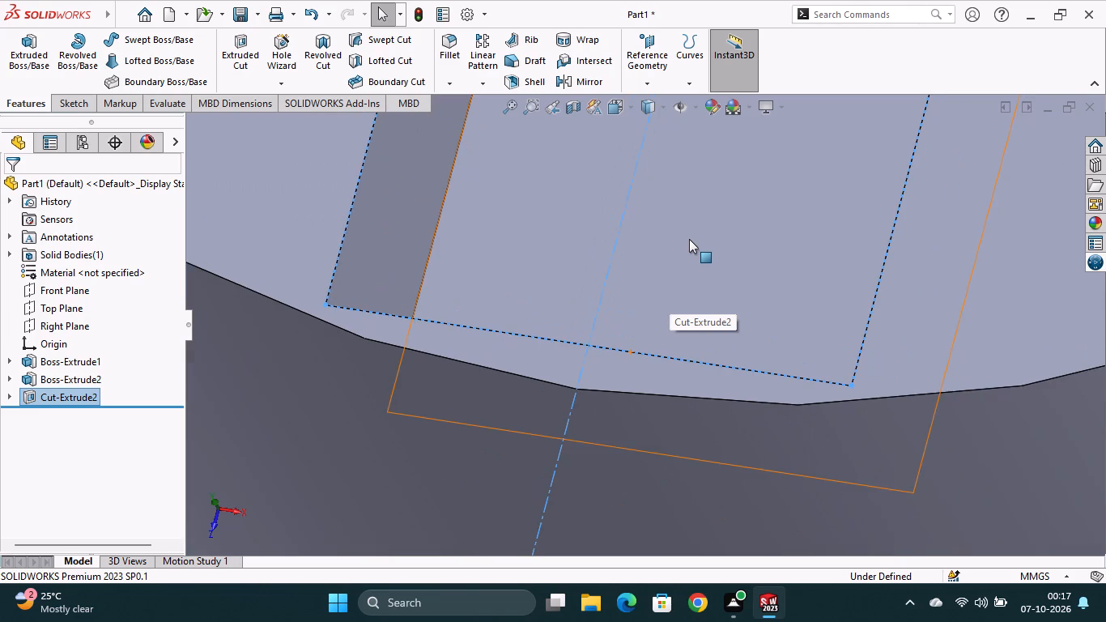
pyautogui.scroll(-4, 689, 239)
pyautogui.scroll(3, 689, 239)
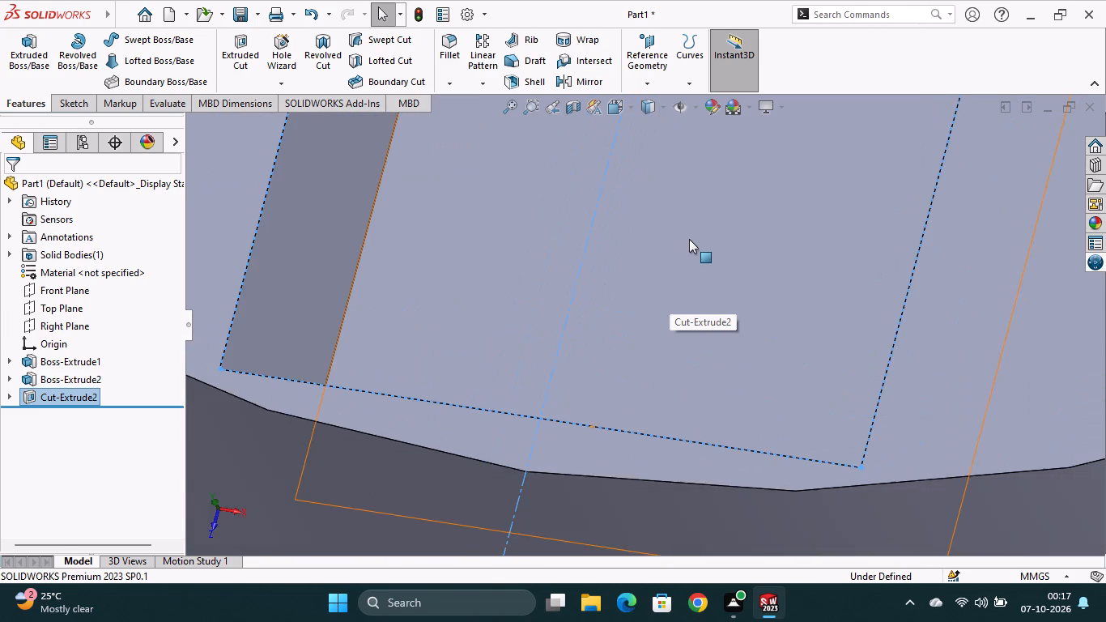
pyautogui.scroll(7, 689, 239)
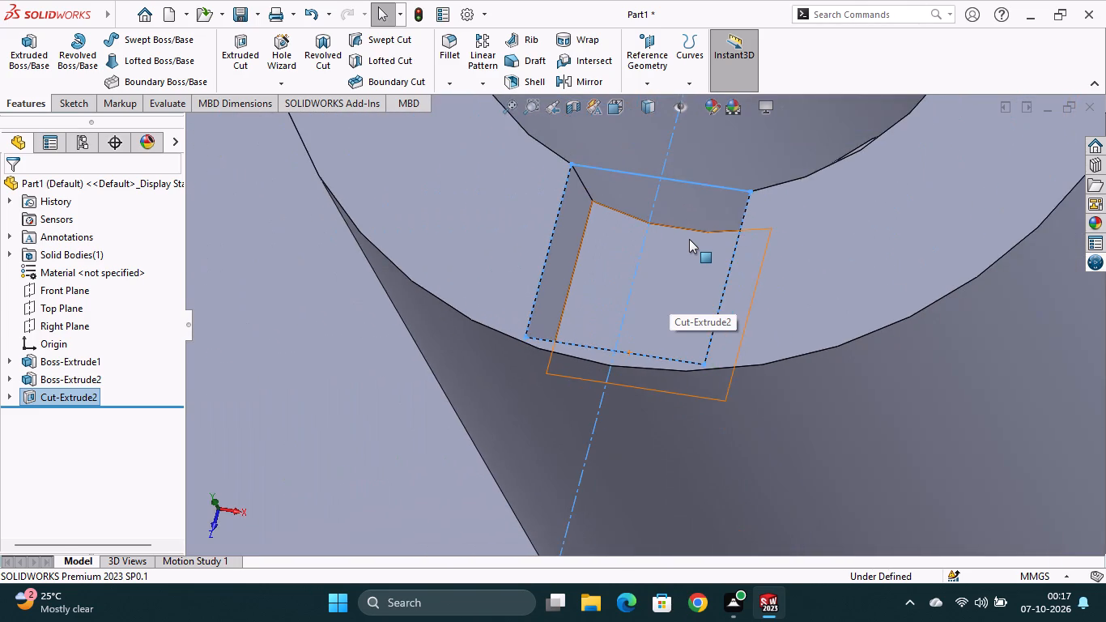
pyautogui.scroll(4, 689, 239)
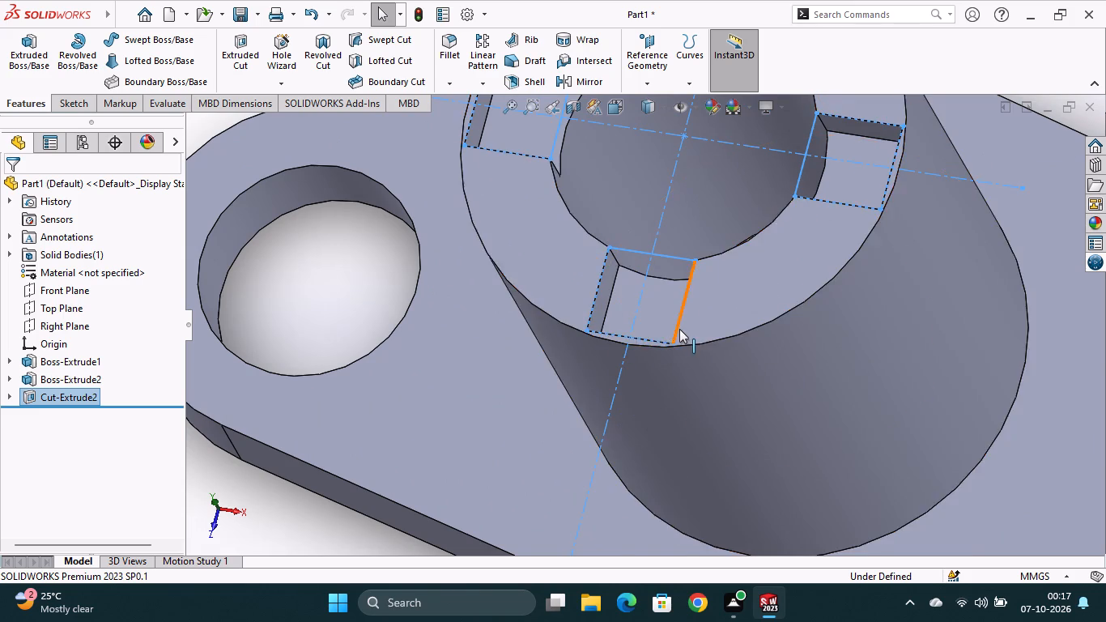
pyautogui.scroll(2, 679, 329)
pyautogui.scroll(-8, 681, 334)
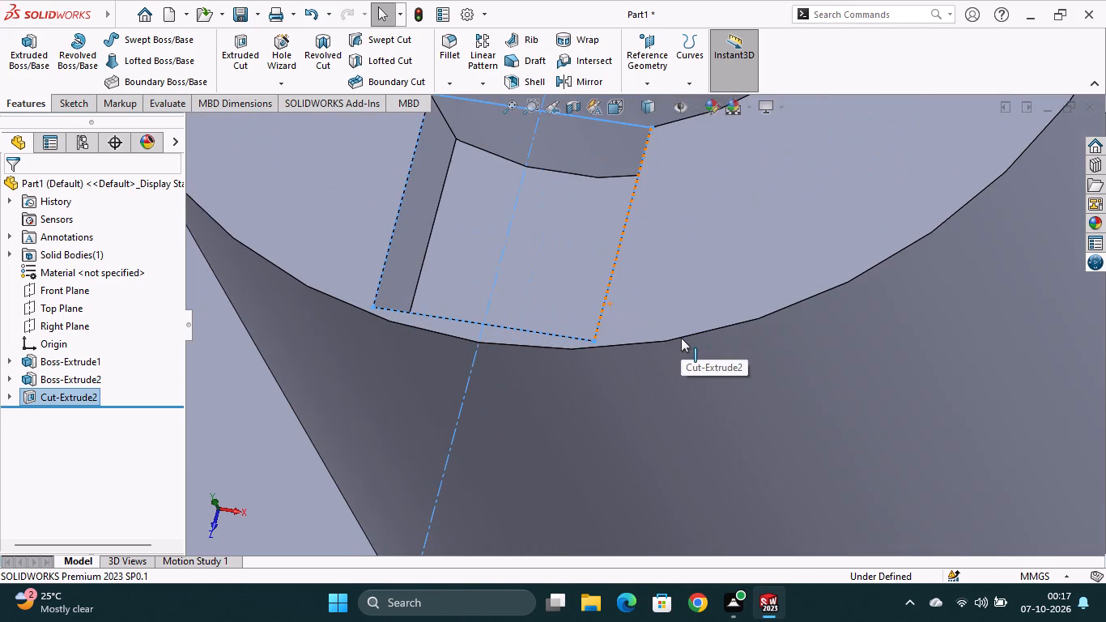
pyautogui.scroll(2, 632, 386)
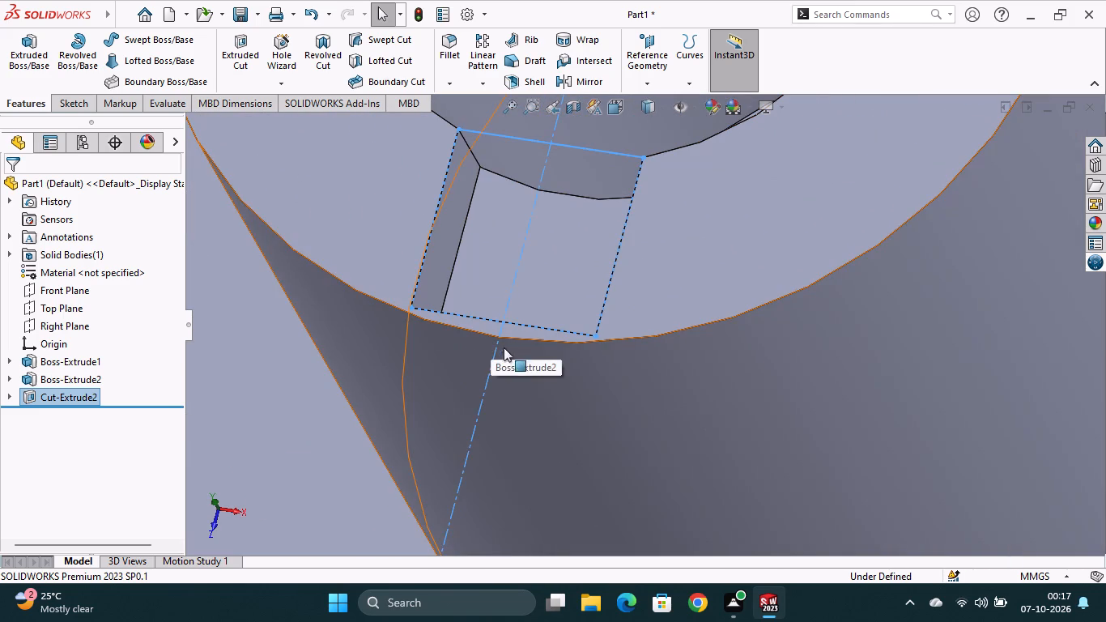
pyautogui.scroll(2, 508, 343)
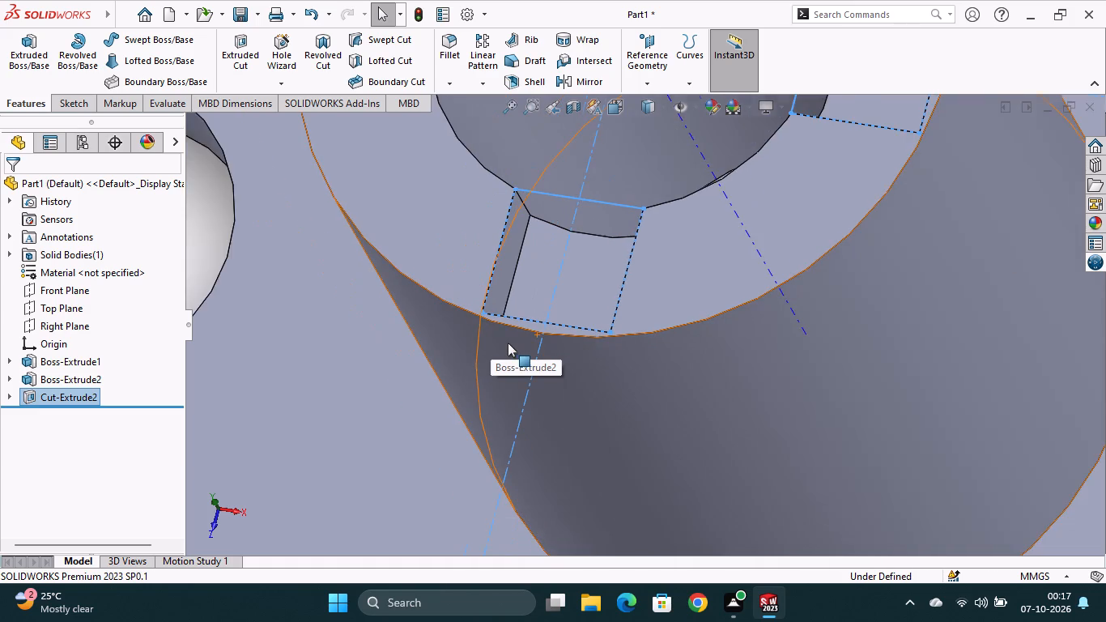
pyautogui.scroll(-5, 508, 343)
pyautogui.scroll(-1, 569, 301)
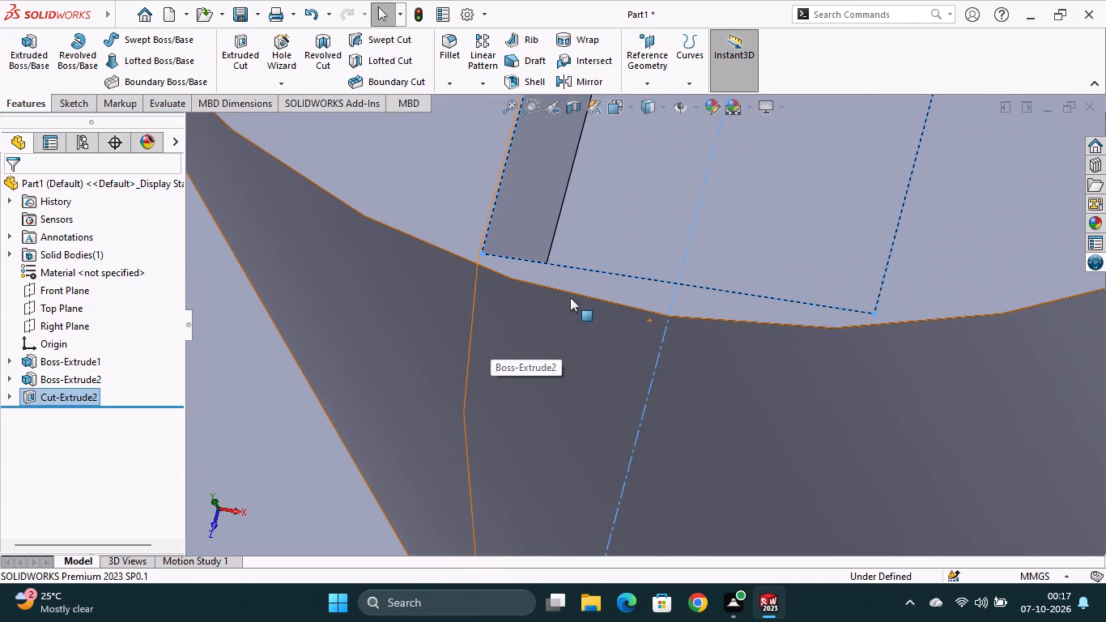
pyautogui.scroll(-1, 571, 294)
pyautogui.scroll(-1, 667, 302)
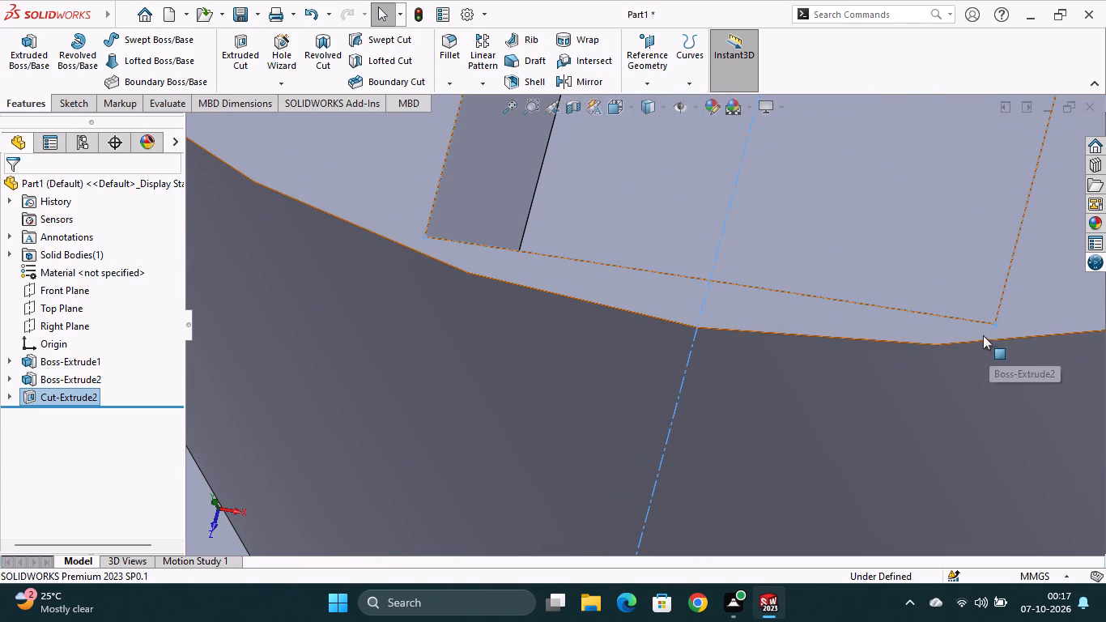
pyautogui.scroll(8, 840, 324)
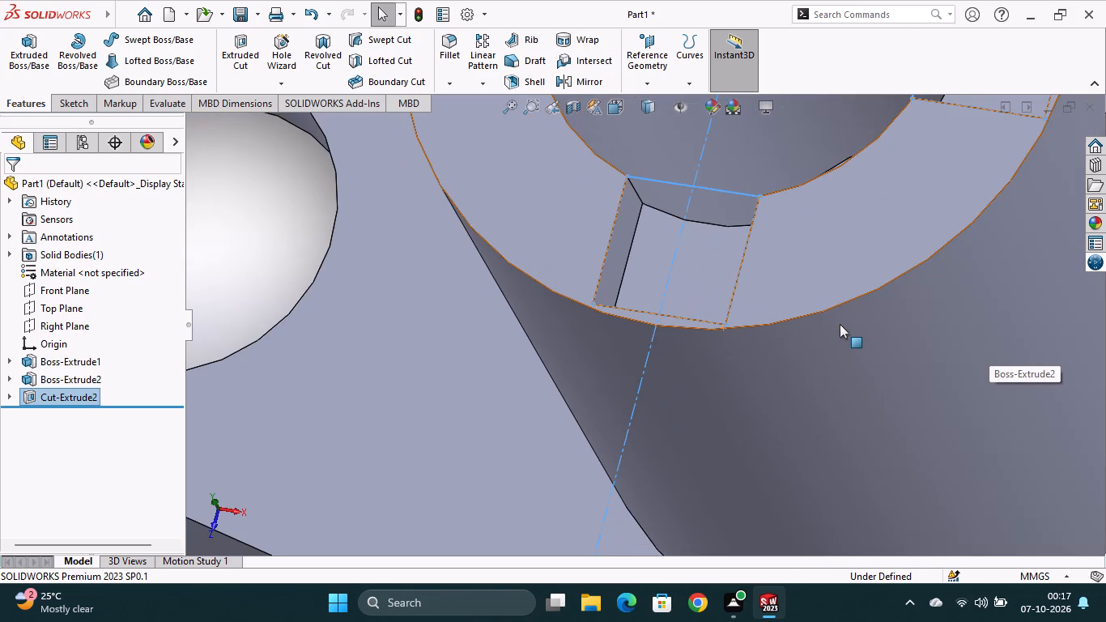
pyautogui.scroll(2, 838, 324)
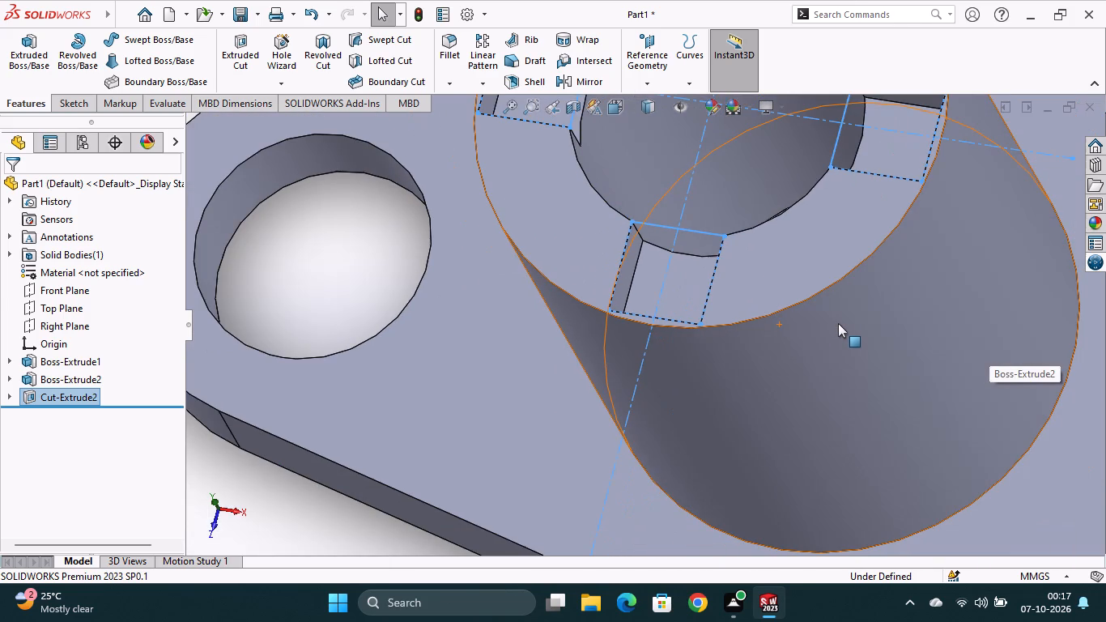
pyautogui.scroll(2, 838, 323)
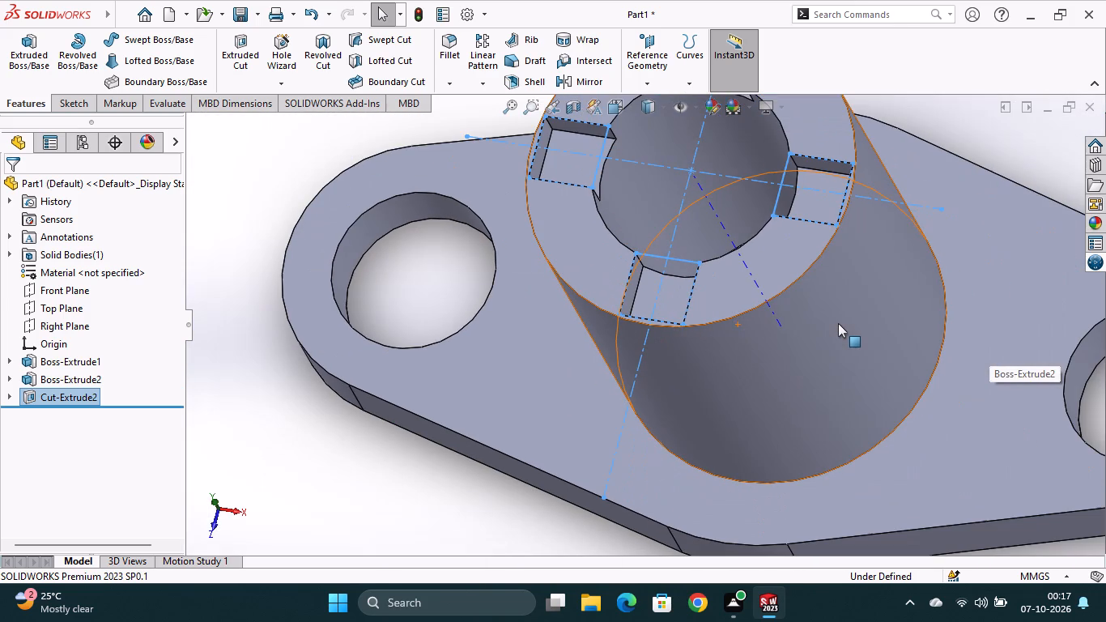
pyautogui.scroll(3, 809, 337)
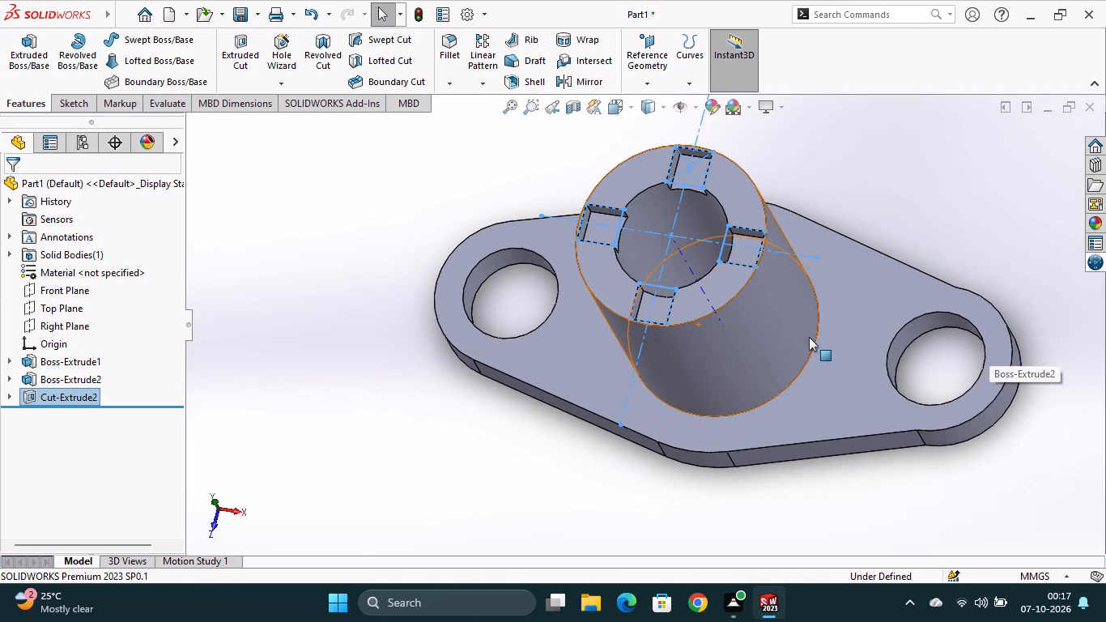
pyautogui.scroll(3, 809, 337)
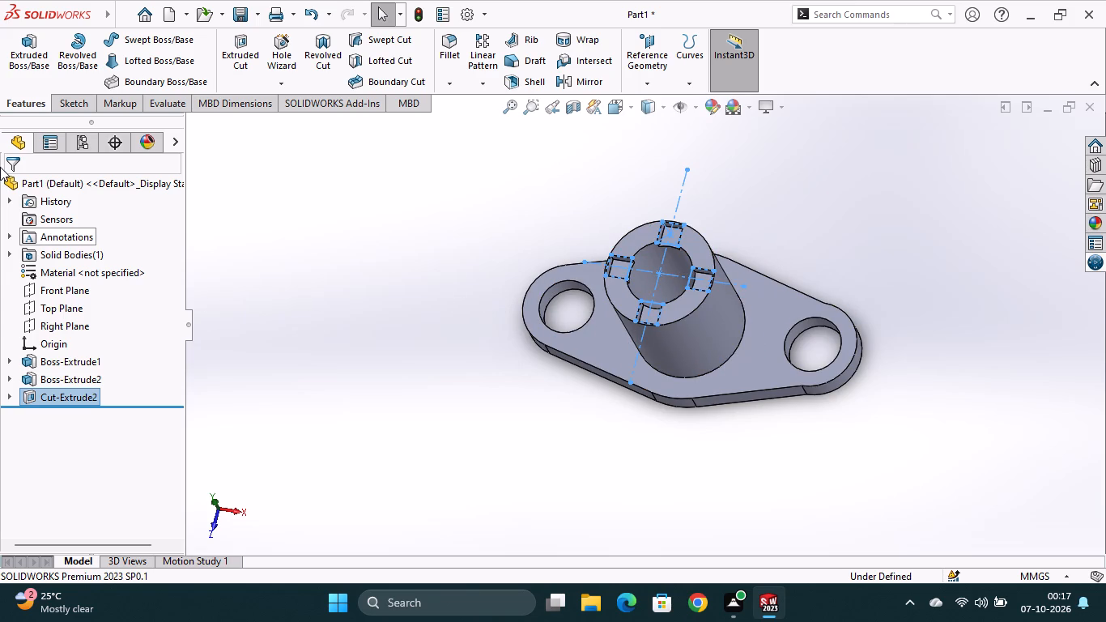
pyautogui.scroll(1, 0, 165)
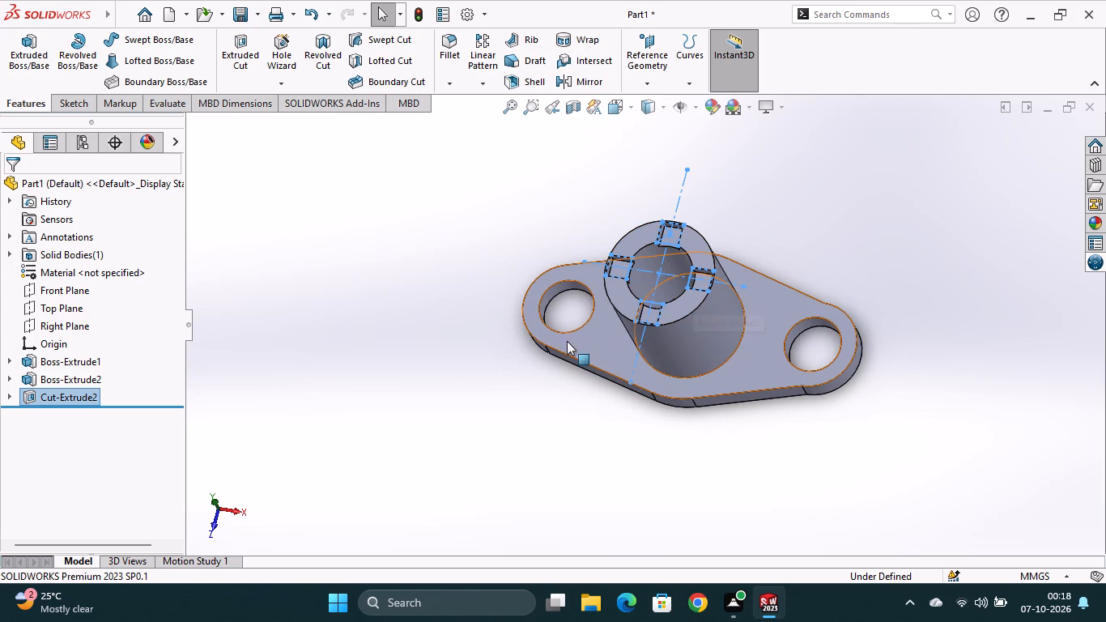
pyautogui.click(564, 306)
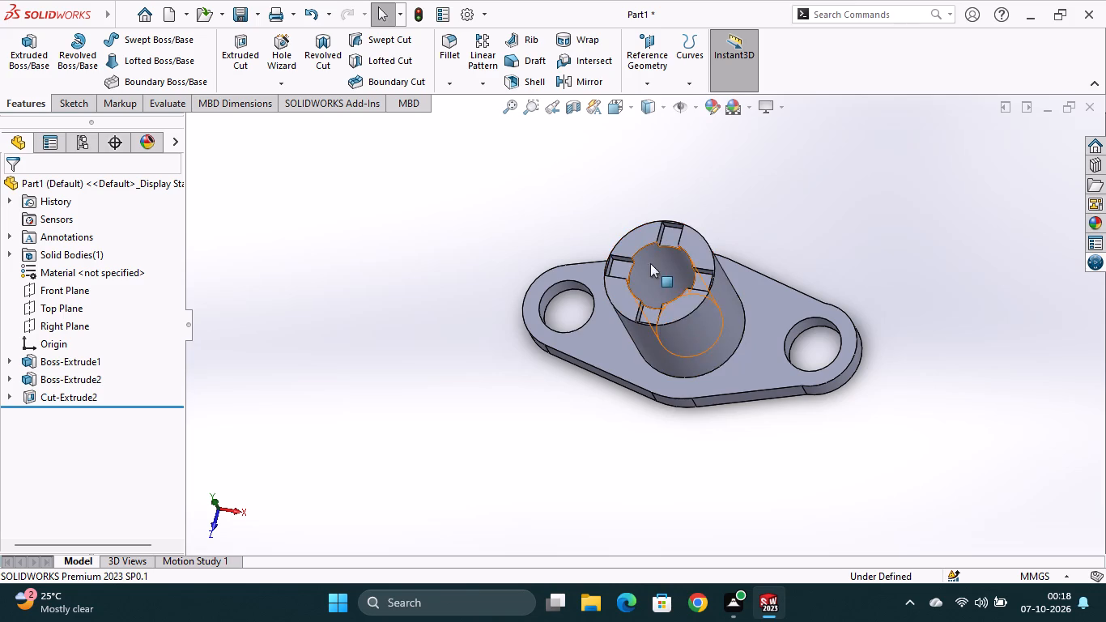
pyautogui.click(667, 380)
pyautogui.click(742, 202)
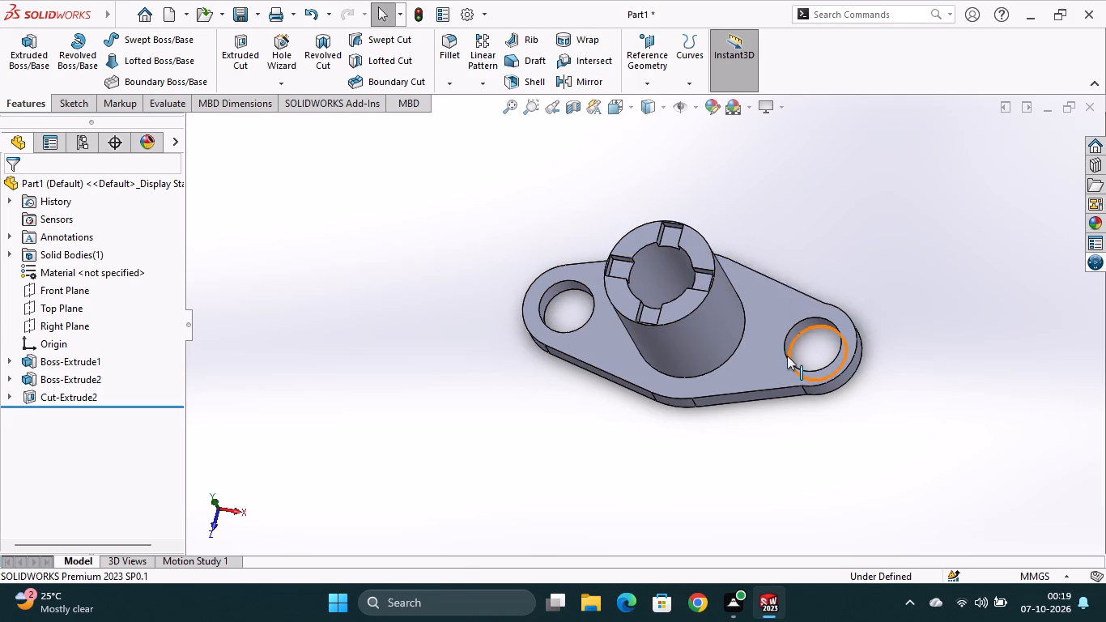
# Inspect the flange face, mounting holes, cylinder bore, outer wall and slots of the finished part one after another.
pyautogui.click(566, 310)
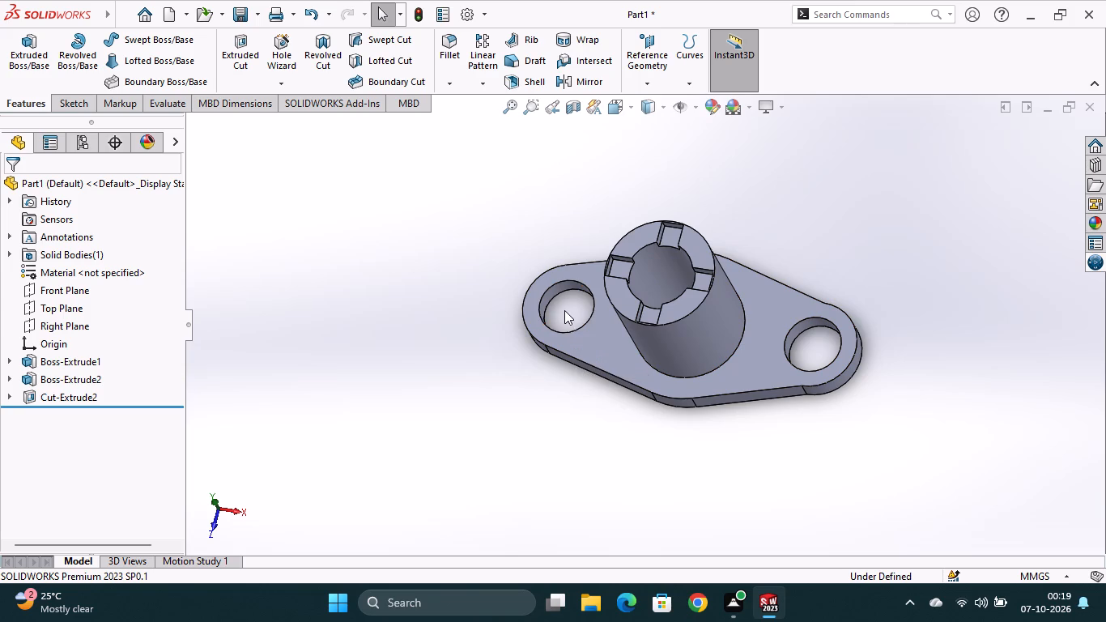
pyautogui.click(656, 280)
pyautogui.click(606, 303)
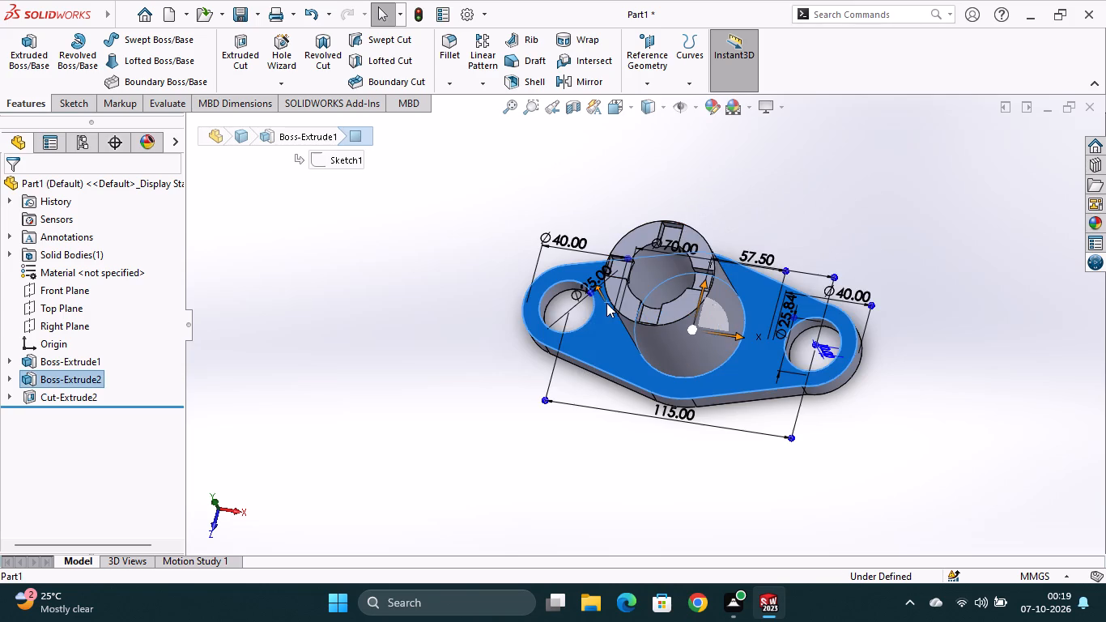
pyautogui.click(560, 340)
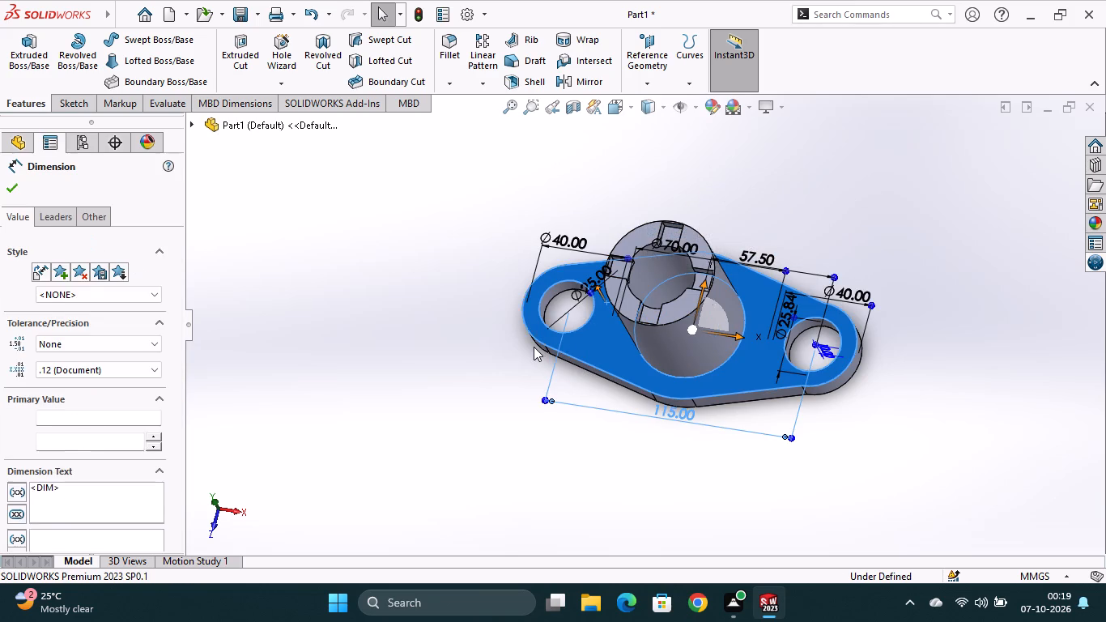
pyautogui.click(533, 347)
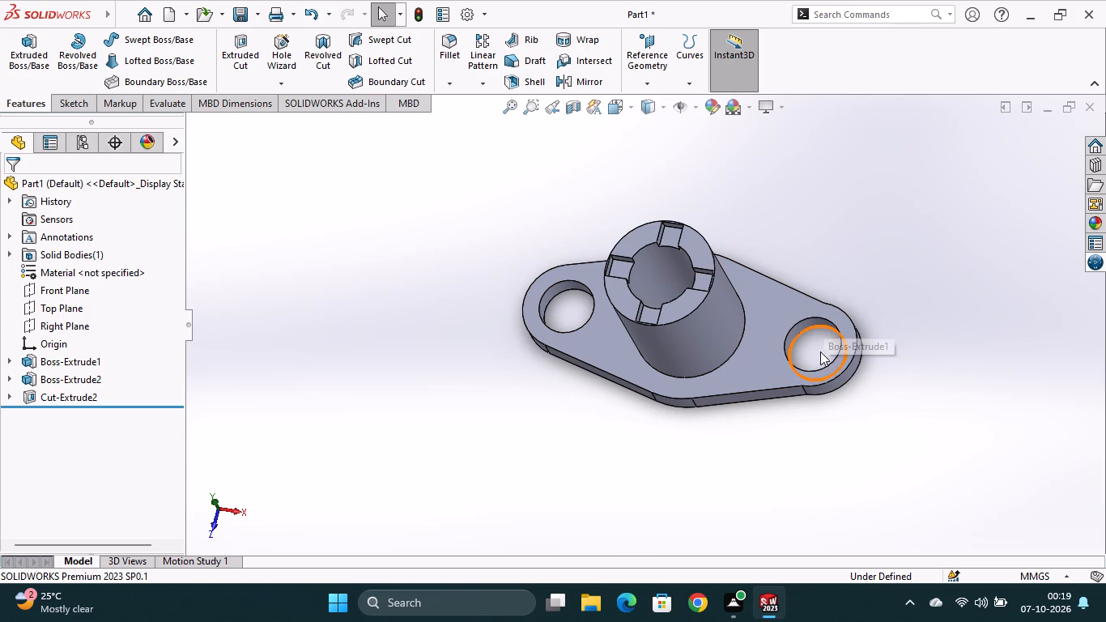
pyautogui.click(641, 281)
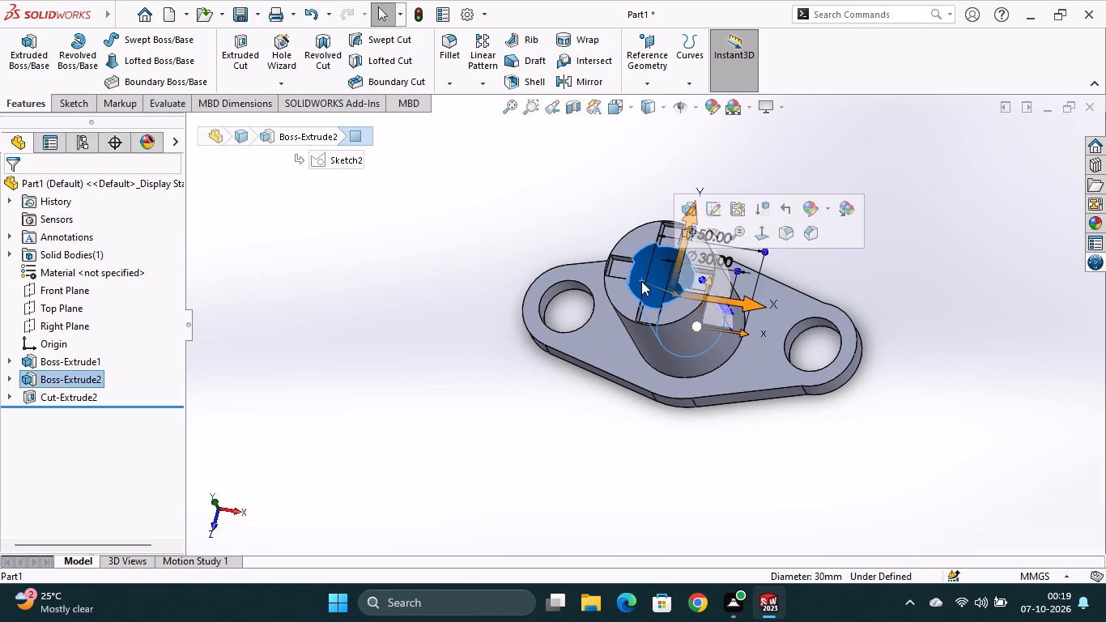
pyautogui.click(491, 401)
pyautogui.click(535, 329)
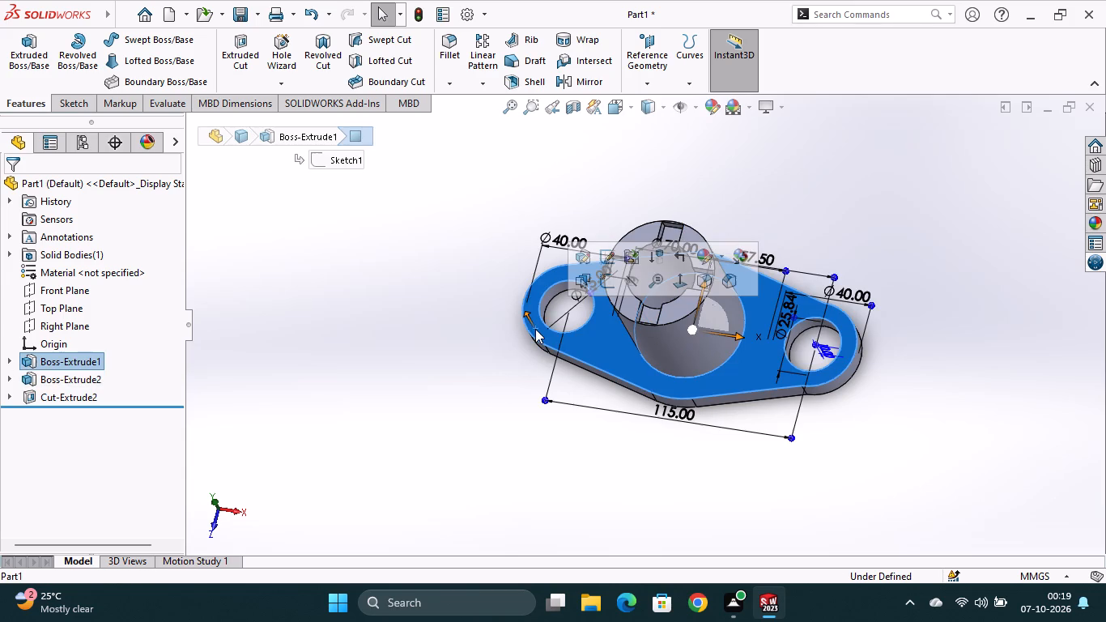
pyautogui.click(494, 381)
pyautogui.click(560, 309)
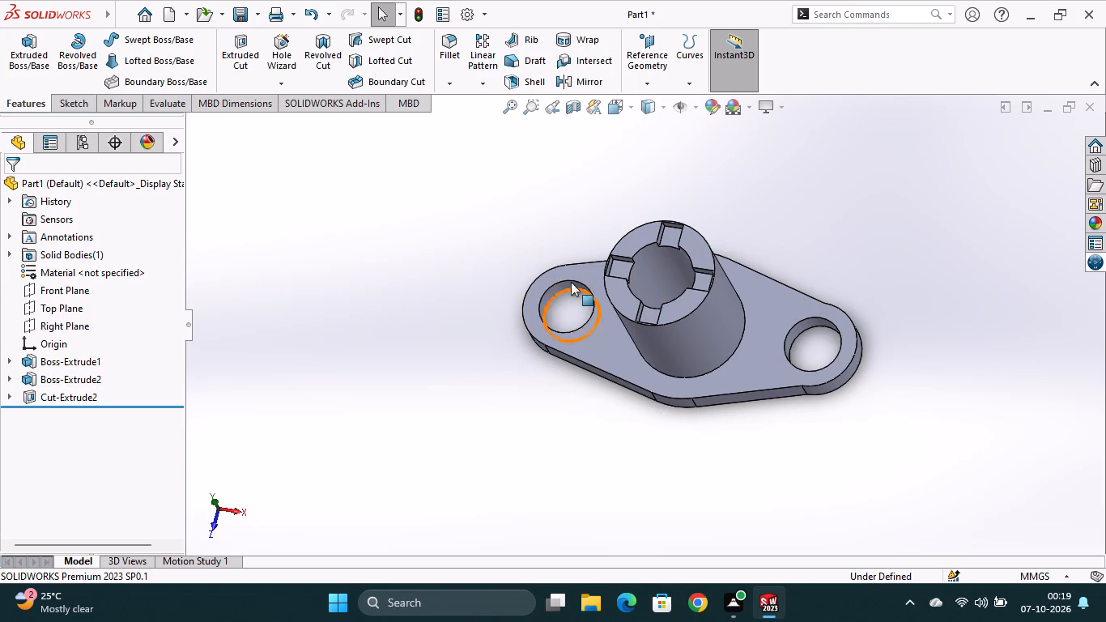
pyautogui.click(664, 232)
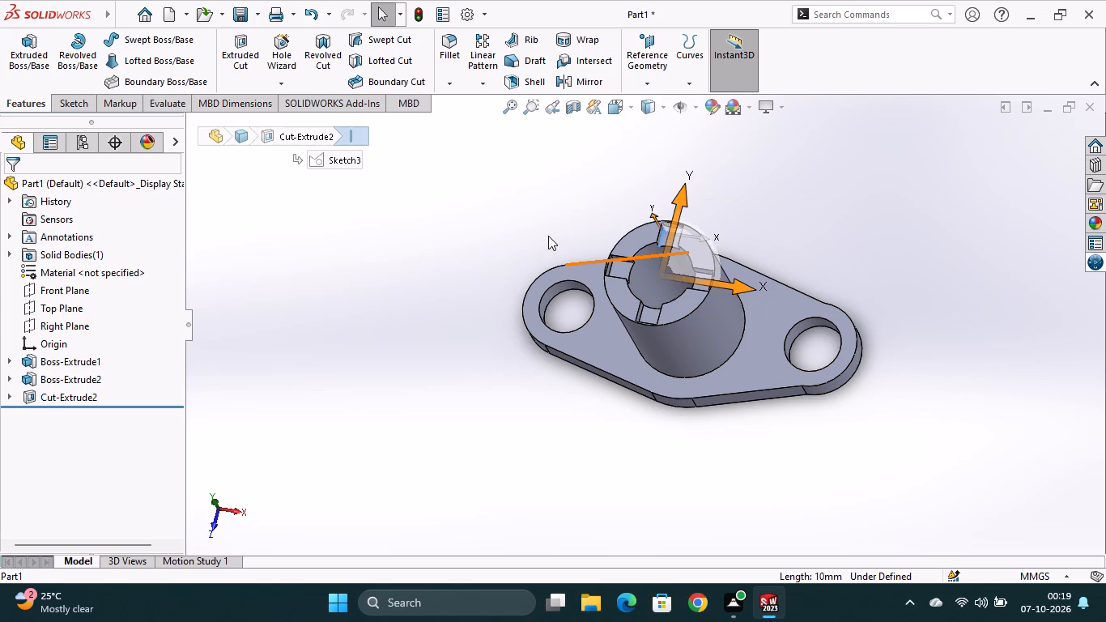
pyautogui.click(547, 235)
pyautogui.click(707, 360)
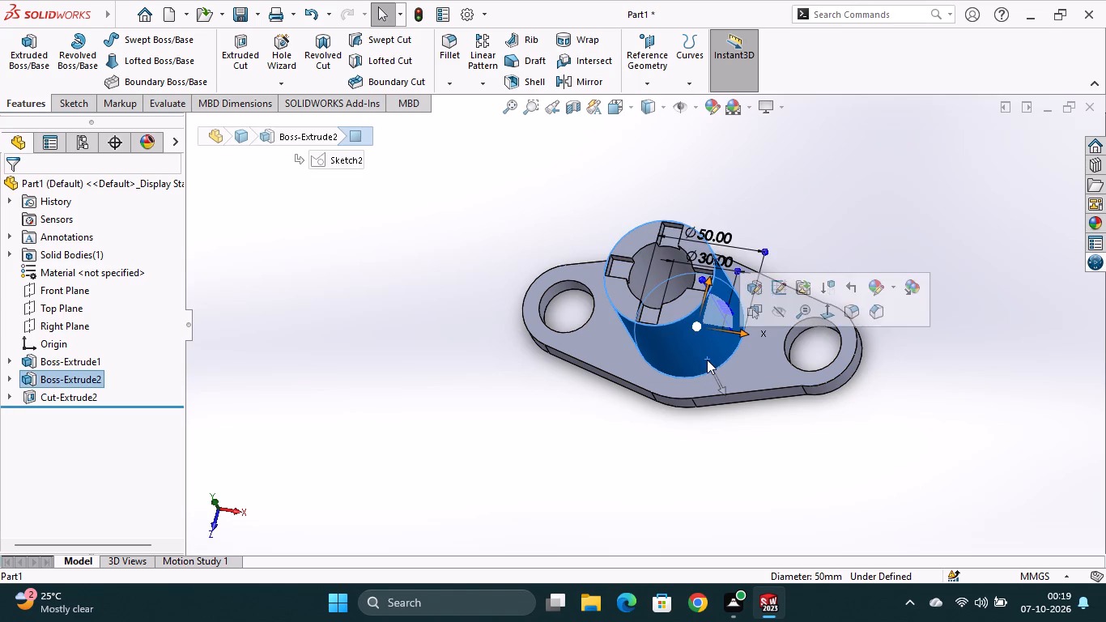
pyautogui.click(560, 403)
pyautogui.click(564, 314)
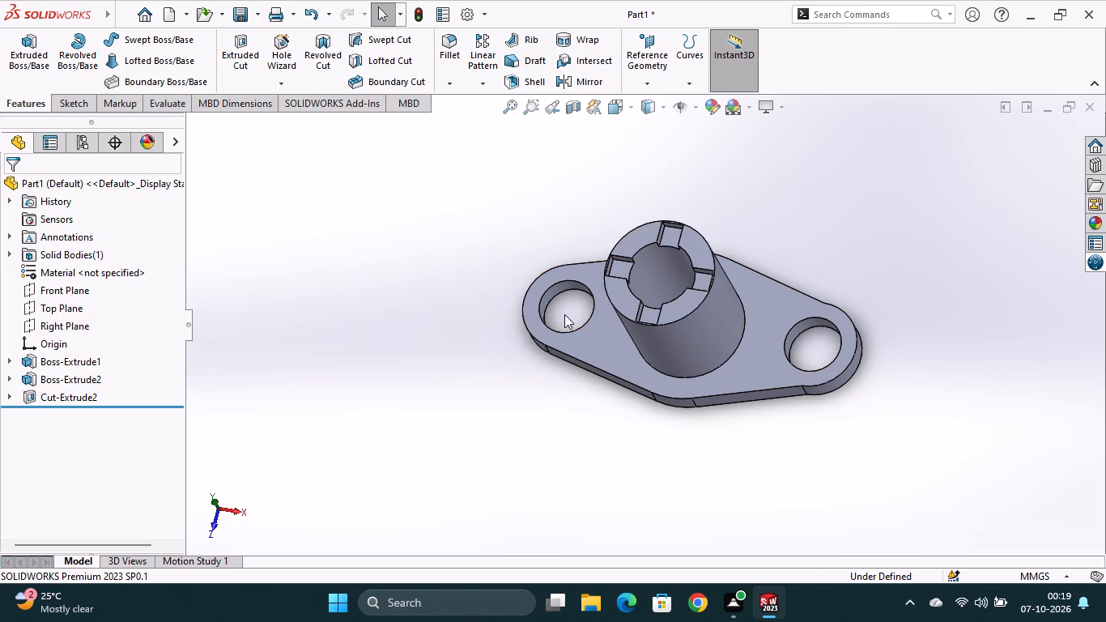
pyautogui.click(810, 341)
pyautogui.click(644, 271)
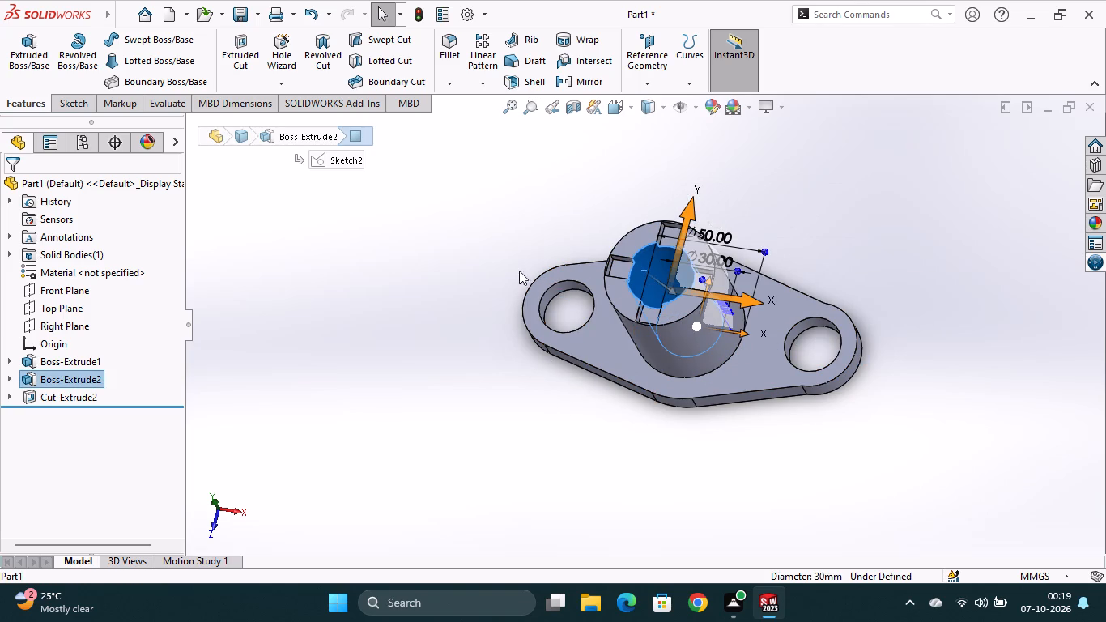
pyautogui.click(503, 265)
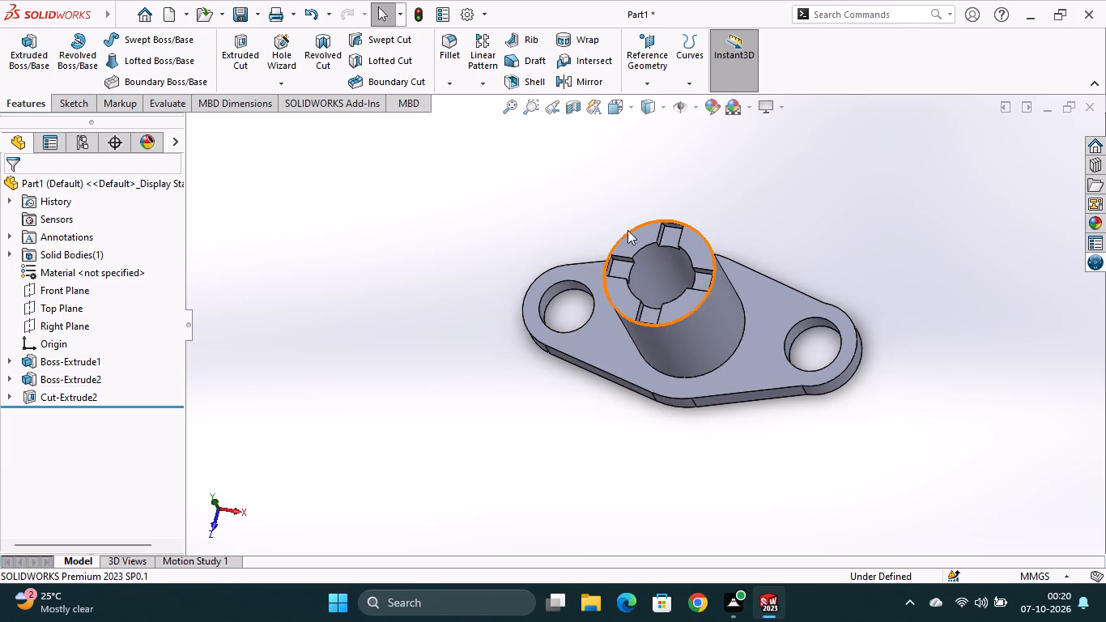
pyautogui.click(487, 273)
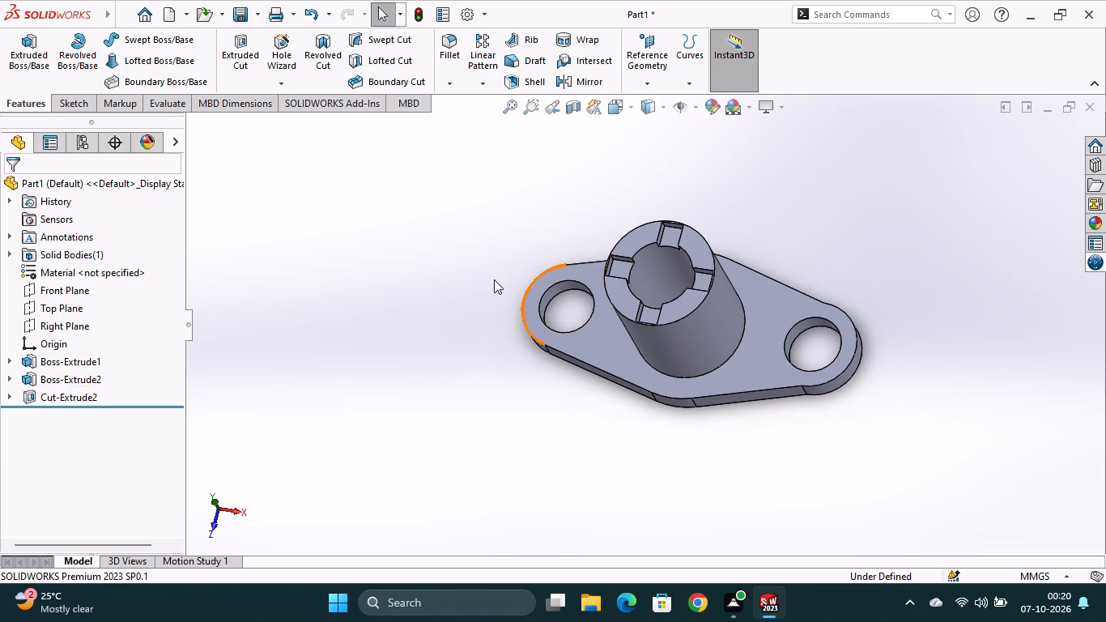
pyautogui.click(670, 279)
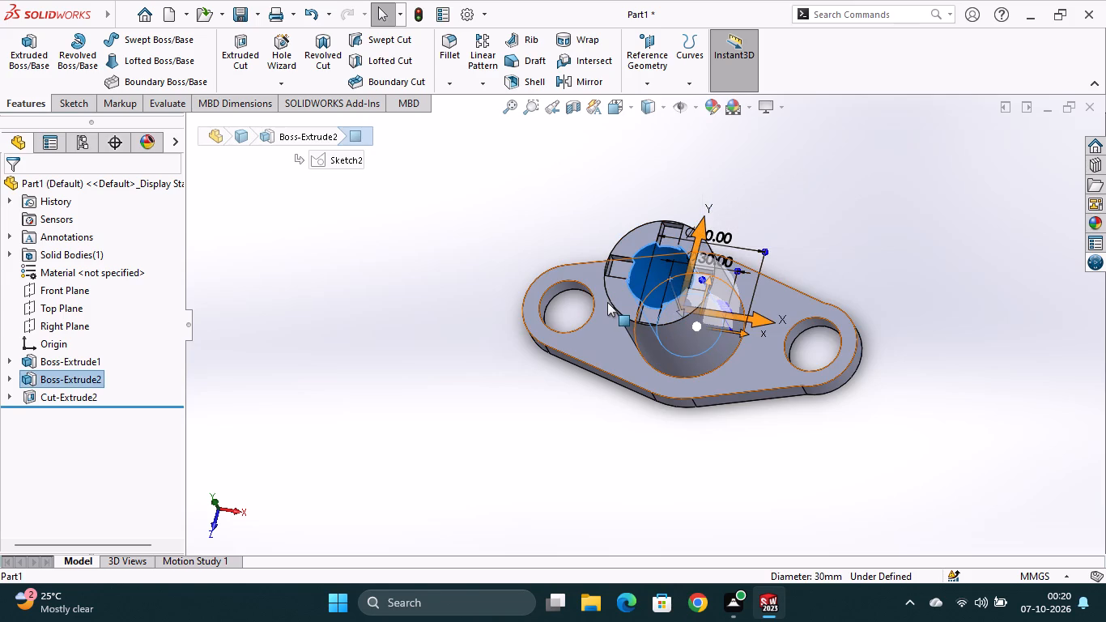
pyautogui.click(567, 308)
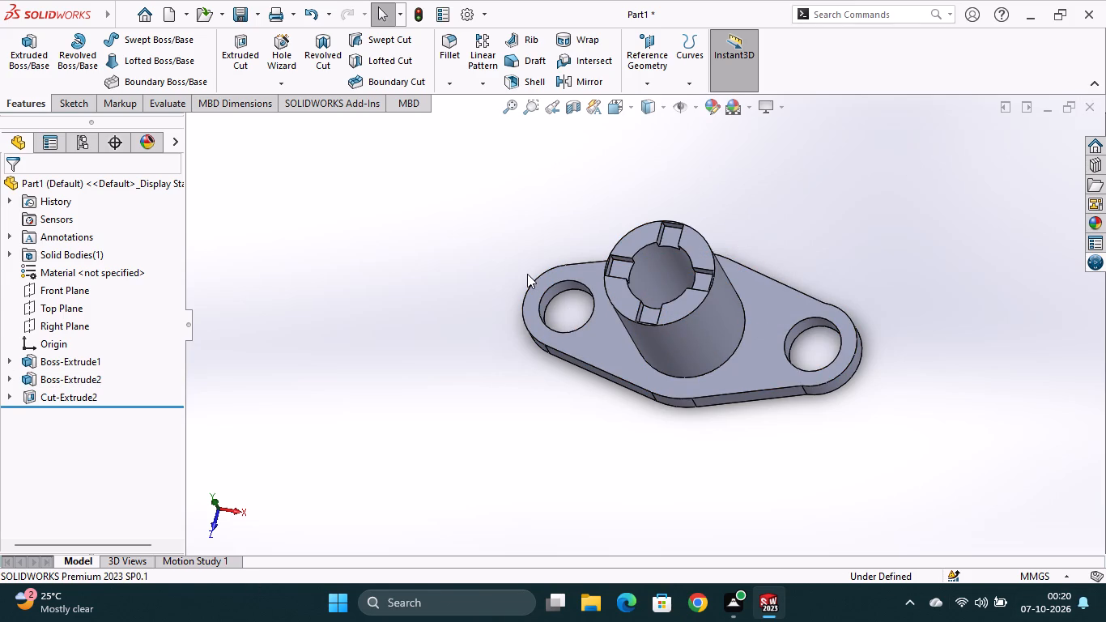
# Undo the four-slot cut to return to editing the slot sketch.
pyautogui.hotkey('ctrl', 'z')
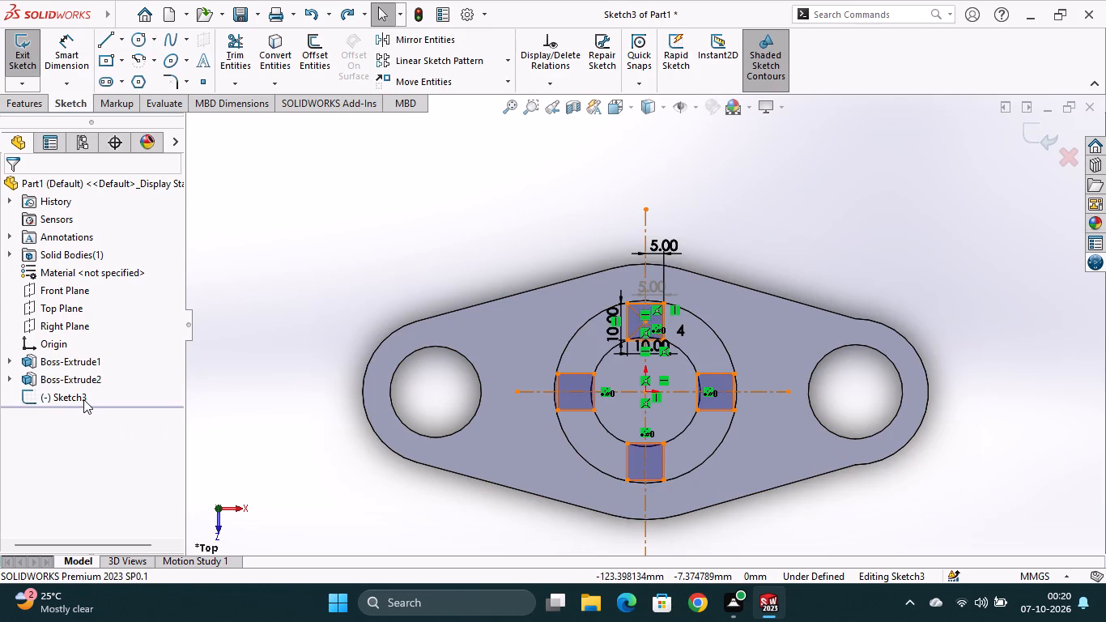
# Make the midpoint of the left slot square's outer edge coincident with the cylinder's outer circle.
pyautogui.keyDown('ctrl'); pyautogui.click(558, 394); pyautogui.keyUp('ctrl')
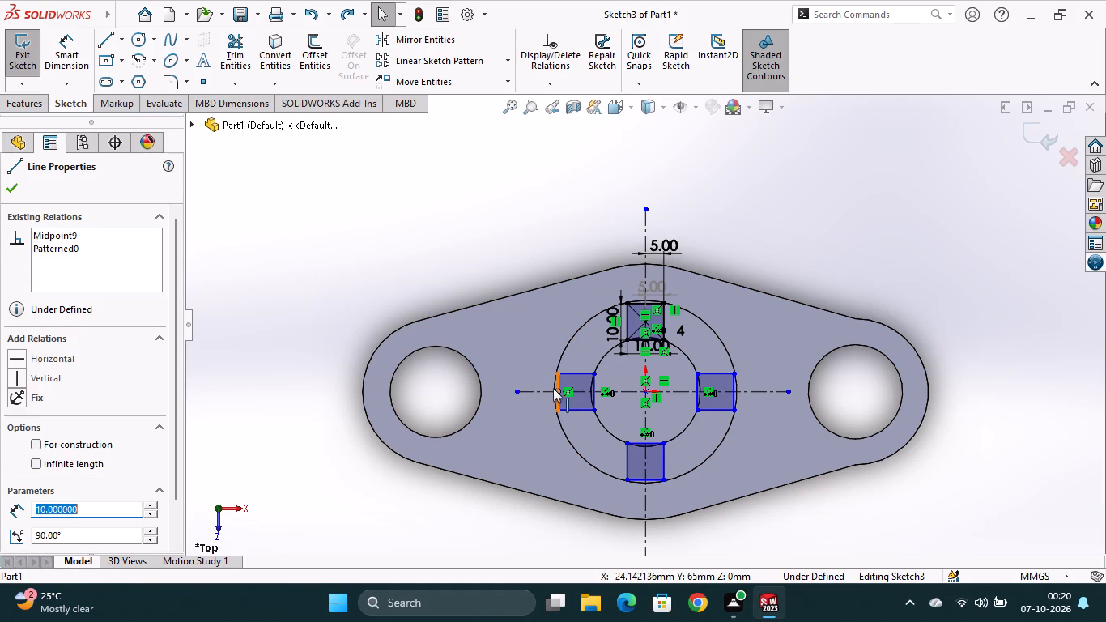
pyautogui.keyDown('ctrl'); pyautogui.scroll(5, 553, 386); pyautogui.keyUp('ctrl')
pyautogui.keyDown('ctrl'); pyautogui.scroll(-8, 615, 353); pyautogui.keyUp('ctrl')
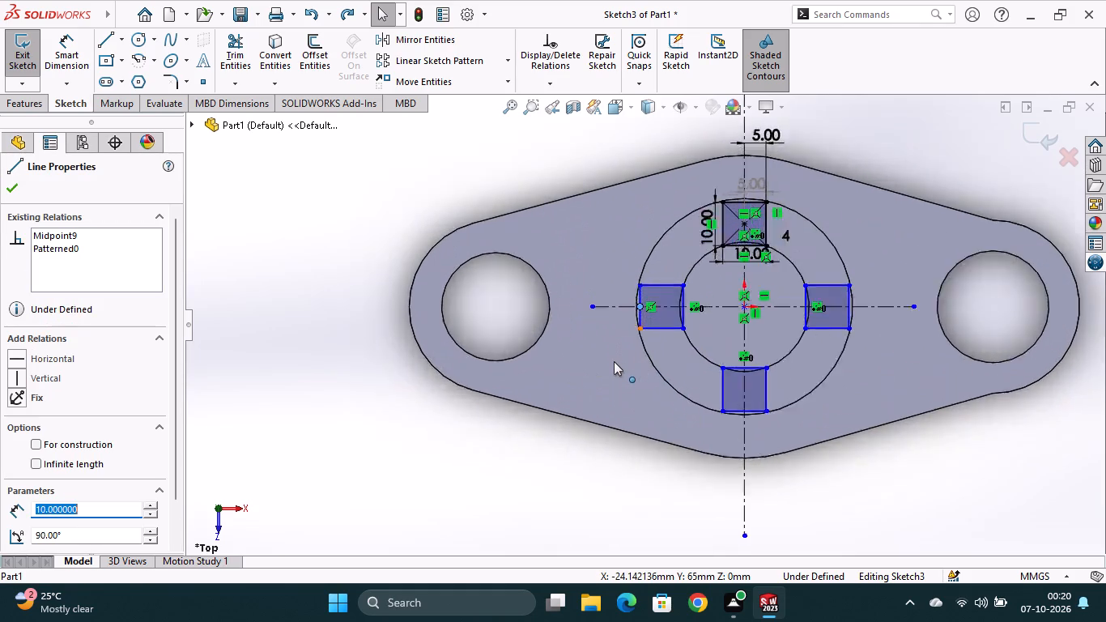
pyautogui.keyDown('ctrl'); pyautogui.scroll(-3, 614, 361); pyautogui.keyUp('ctrl')
pyautogui.keyDown('ctrl'); pyautogui.click(671, 262); pyautogui.keyUp('ctrl')
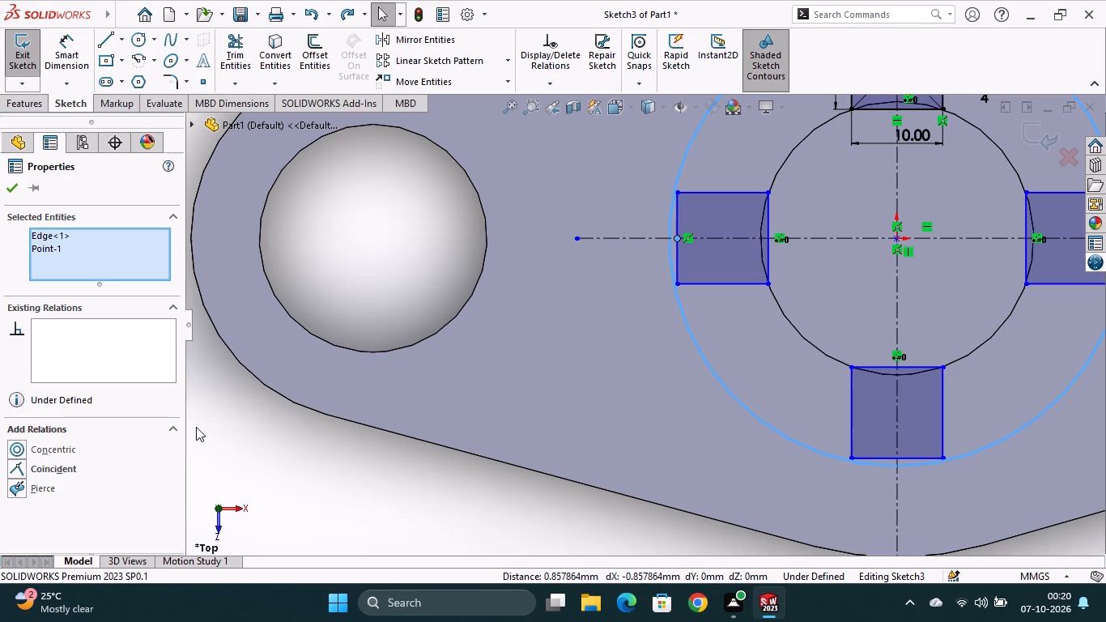
pyautogui.click(70, 471)
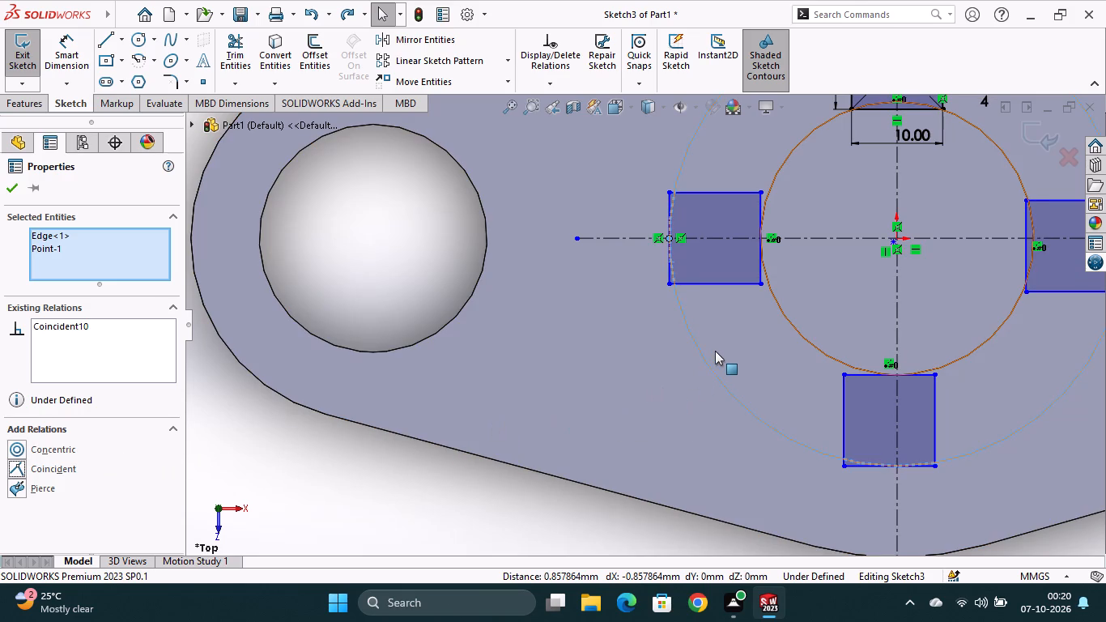
pyautogui.scroll(-1, 855, 286)
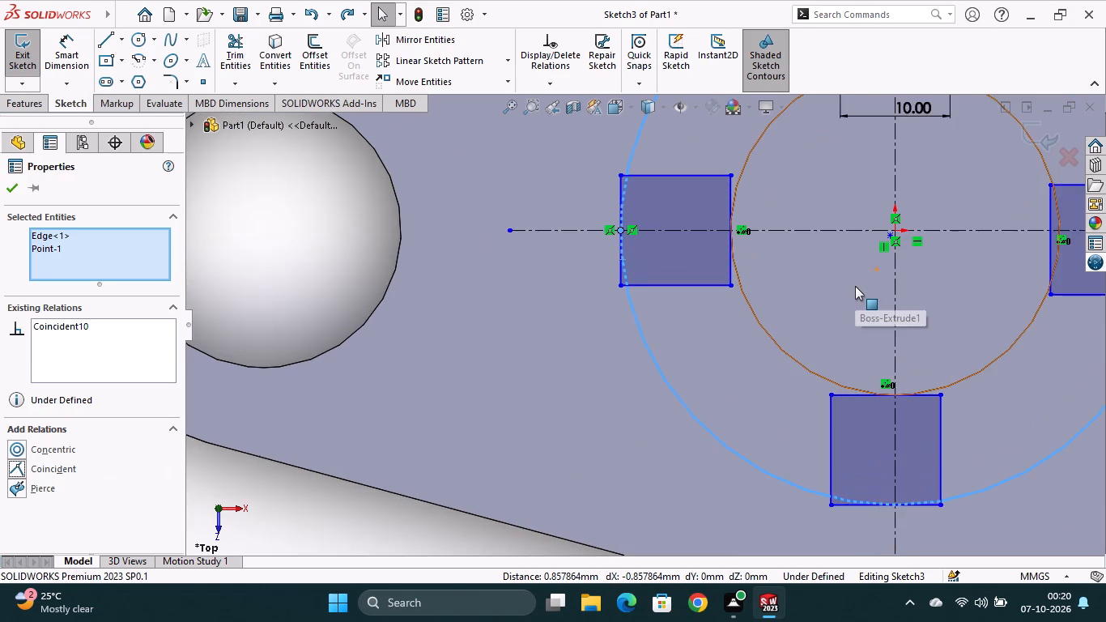
pyautogui.scroll(5, 855, 286)
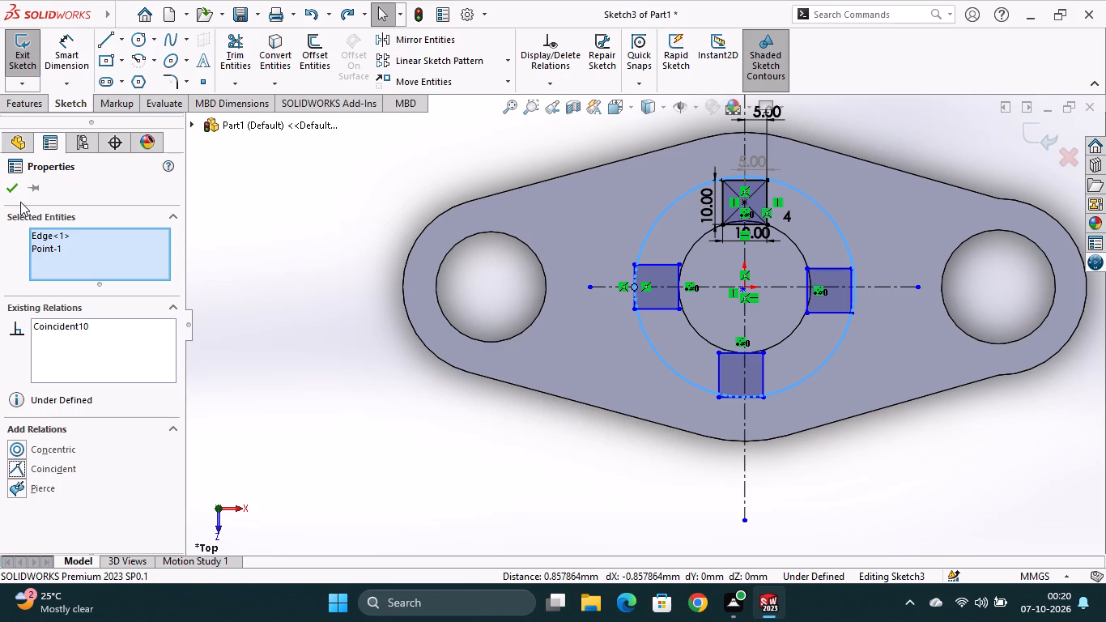
pyautogui.click(11, 190)
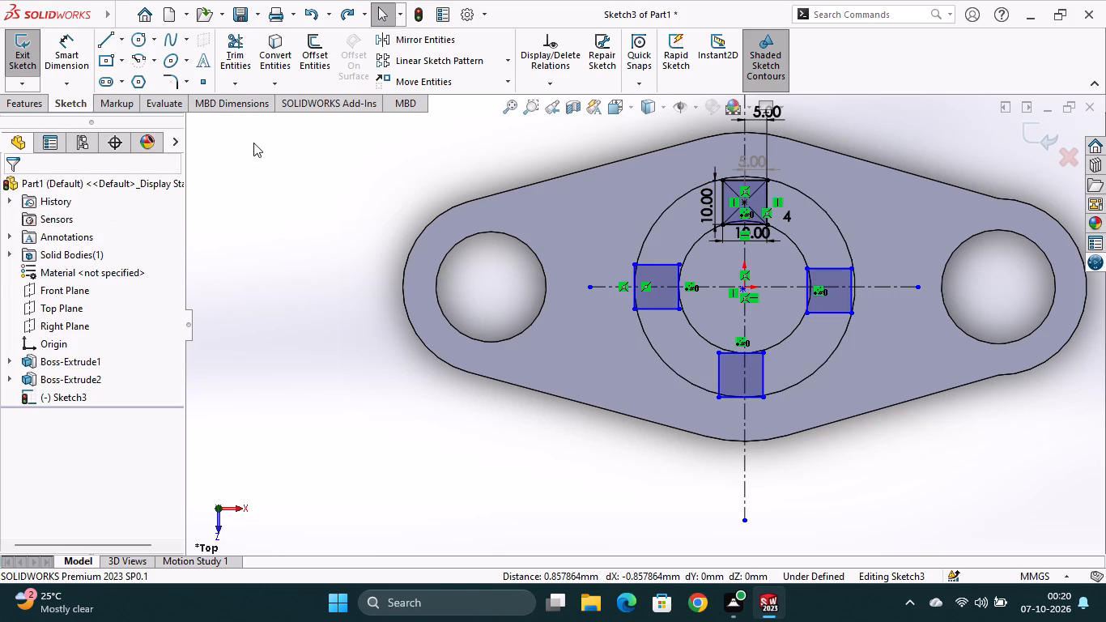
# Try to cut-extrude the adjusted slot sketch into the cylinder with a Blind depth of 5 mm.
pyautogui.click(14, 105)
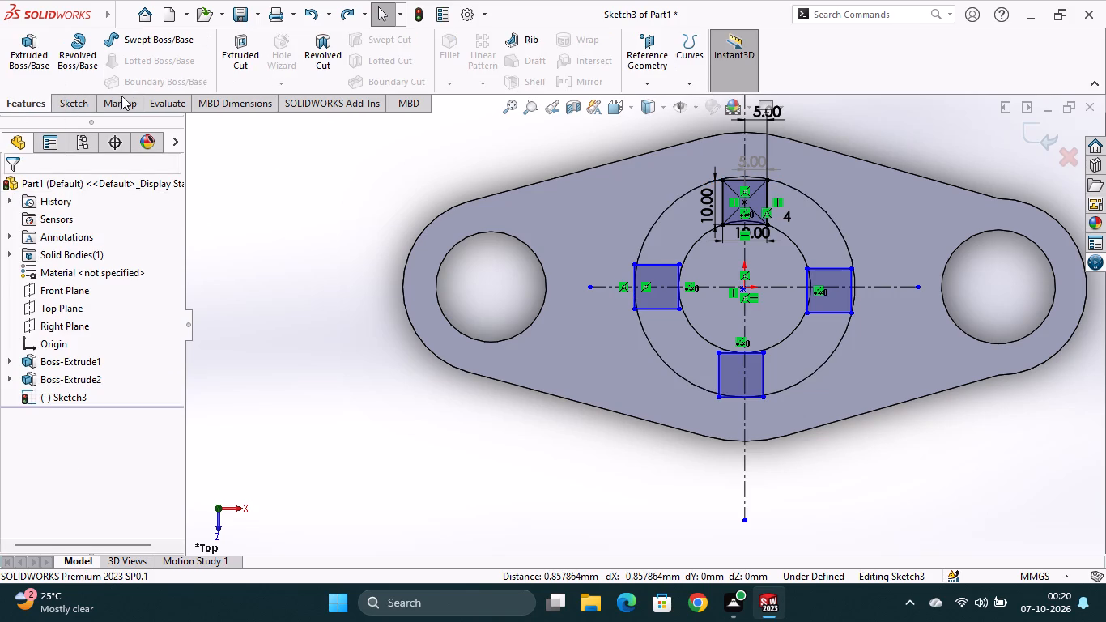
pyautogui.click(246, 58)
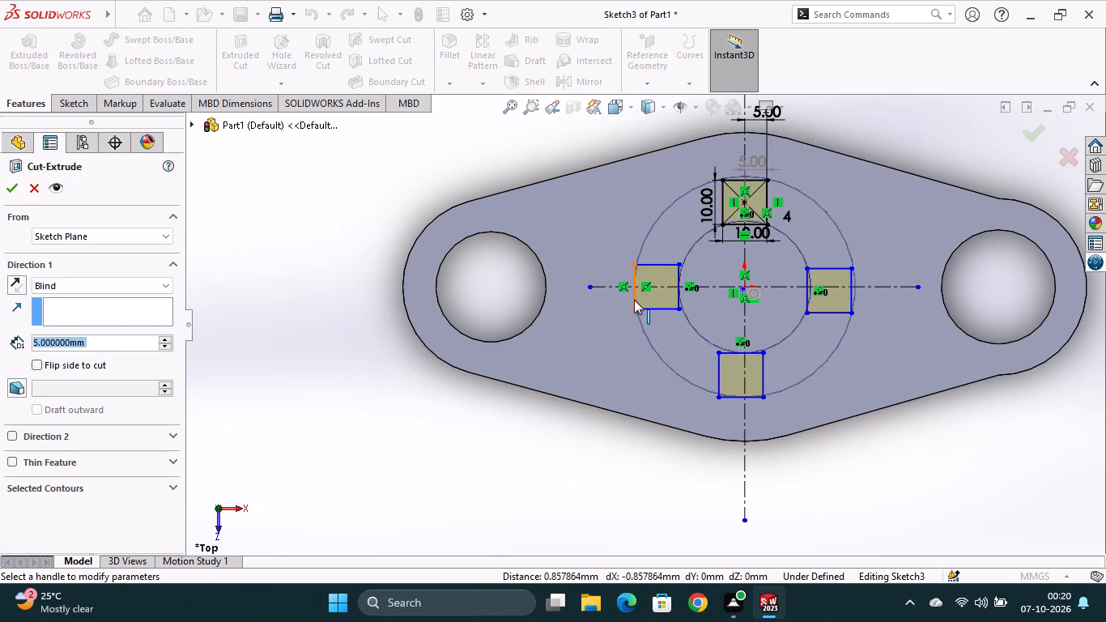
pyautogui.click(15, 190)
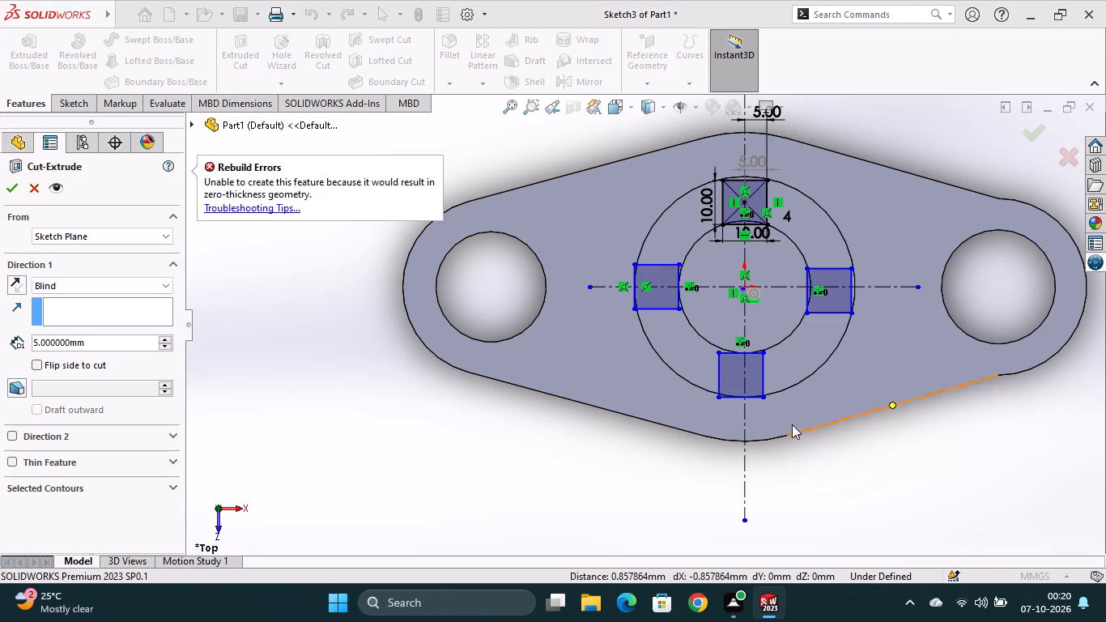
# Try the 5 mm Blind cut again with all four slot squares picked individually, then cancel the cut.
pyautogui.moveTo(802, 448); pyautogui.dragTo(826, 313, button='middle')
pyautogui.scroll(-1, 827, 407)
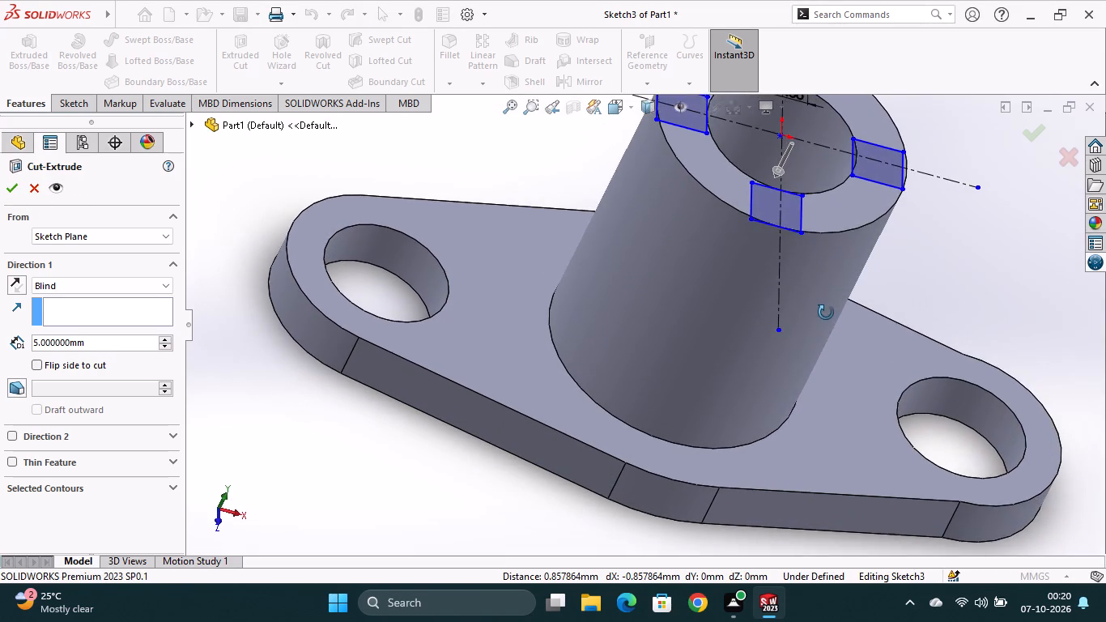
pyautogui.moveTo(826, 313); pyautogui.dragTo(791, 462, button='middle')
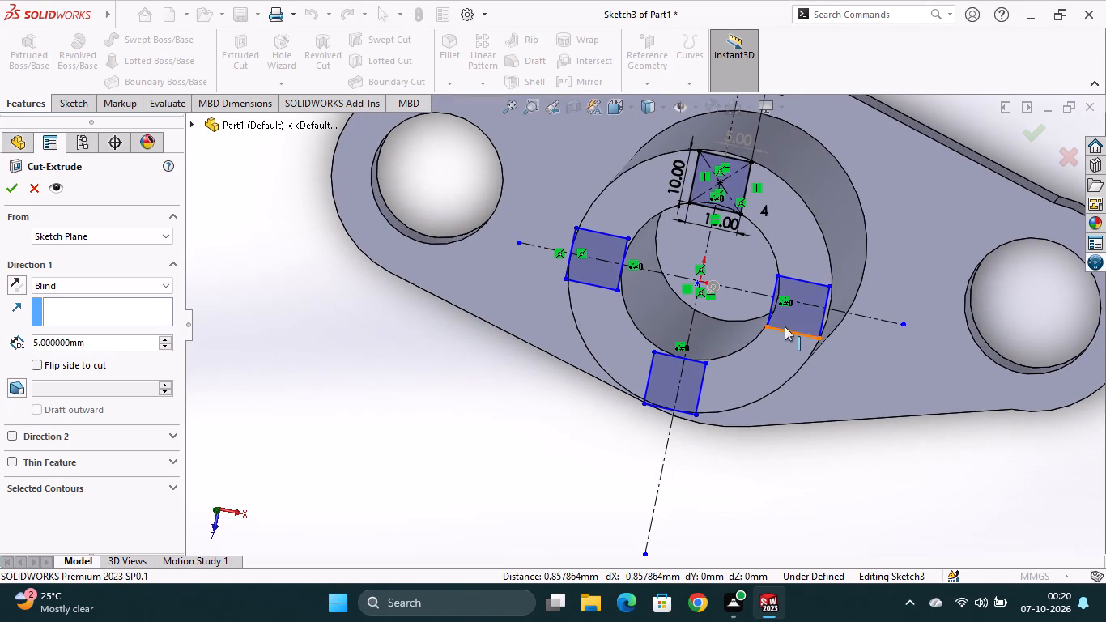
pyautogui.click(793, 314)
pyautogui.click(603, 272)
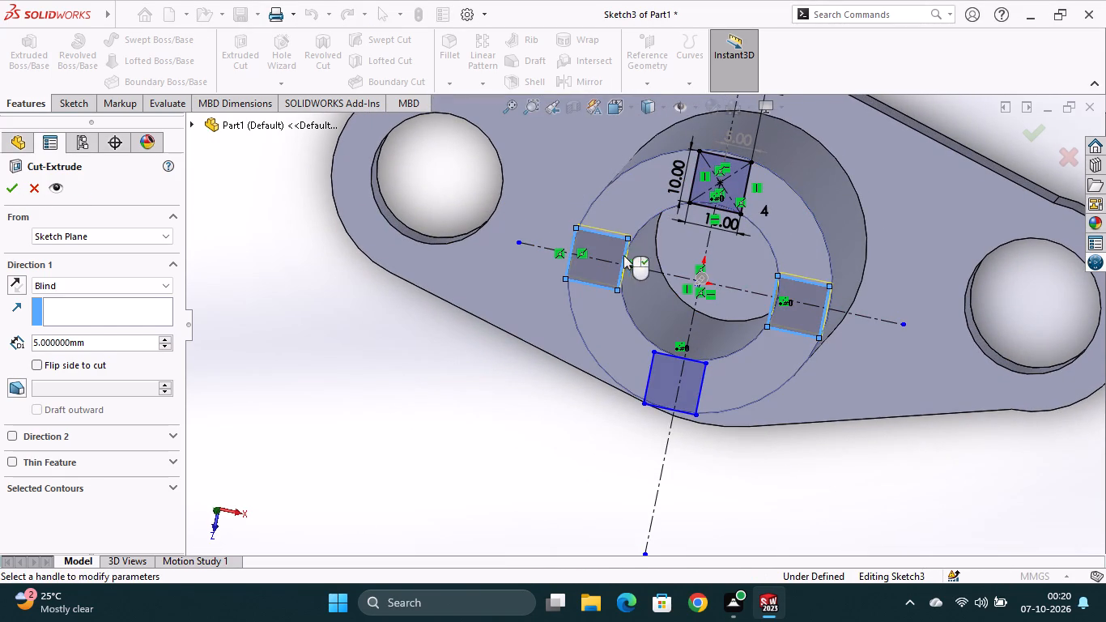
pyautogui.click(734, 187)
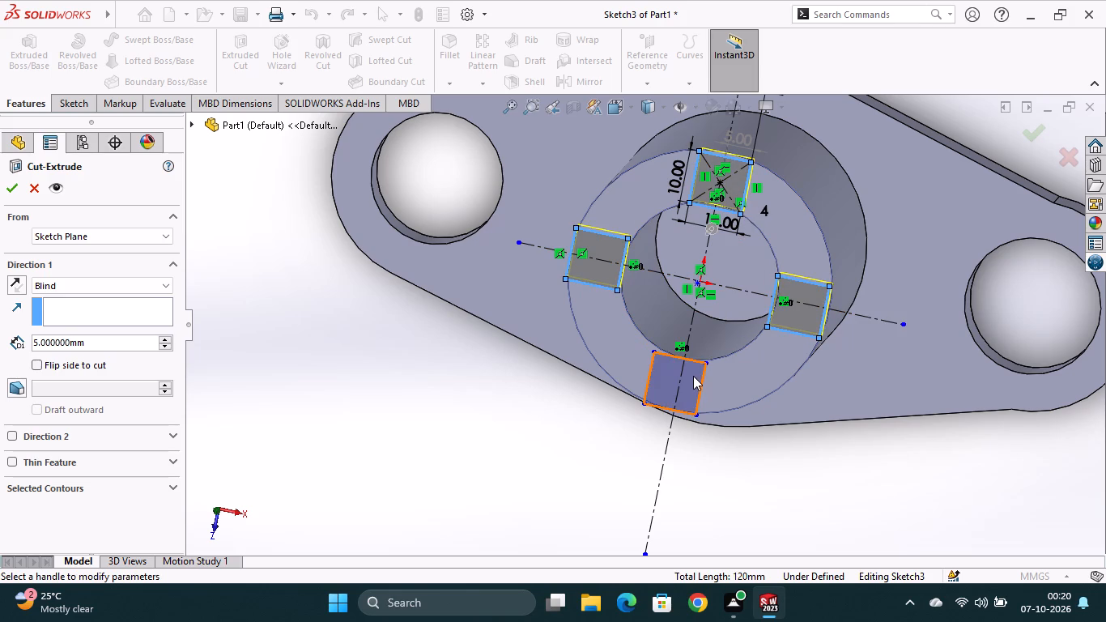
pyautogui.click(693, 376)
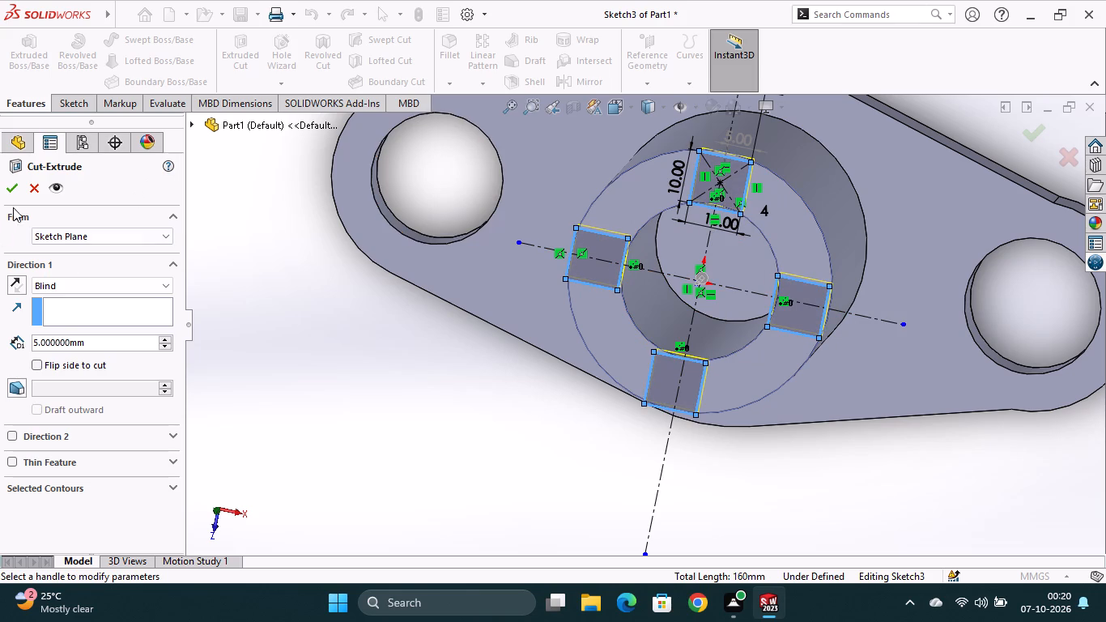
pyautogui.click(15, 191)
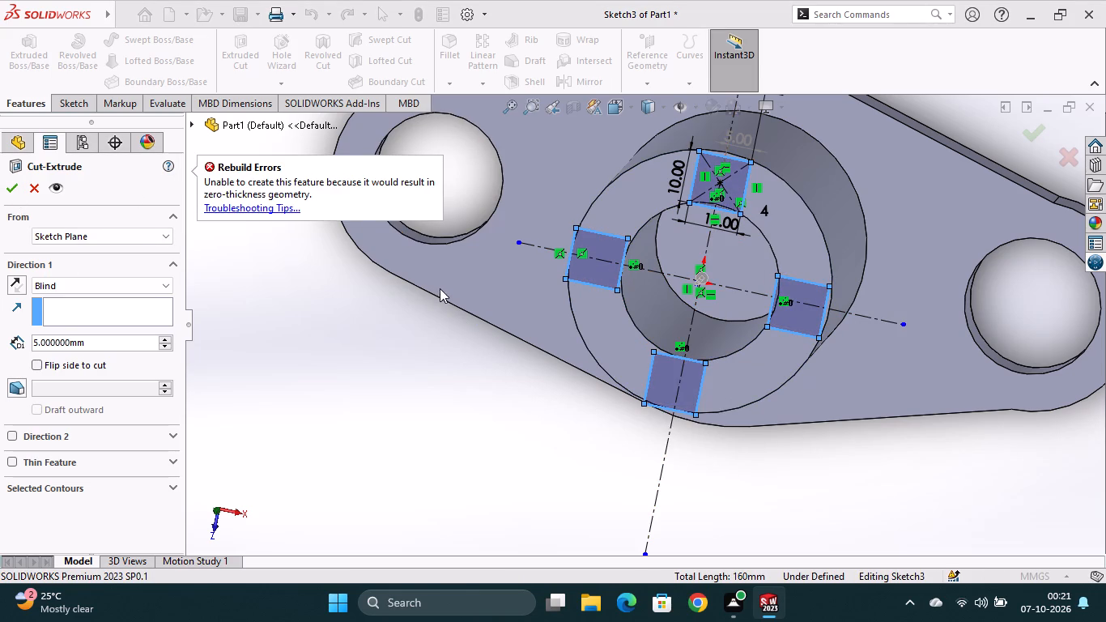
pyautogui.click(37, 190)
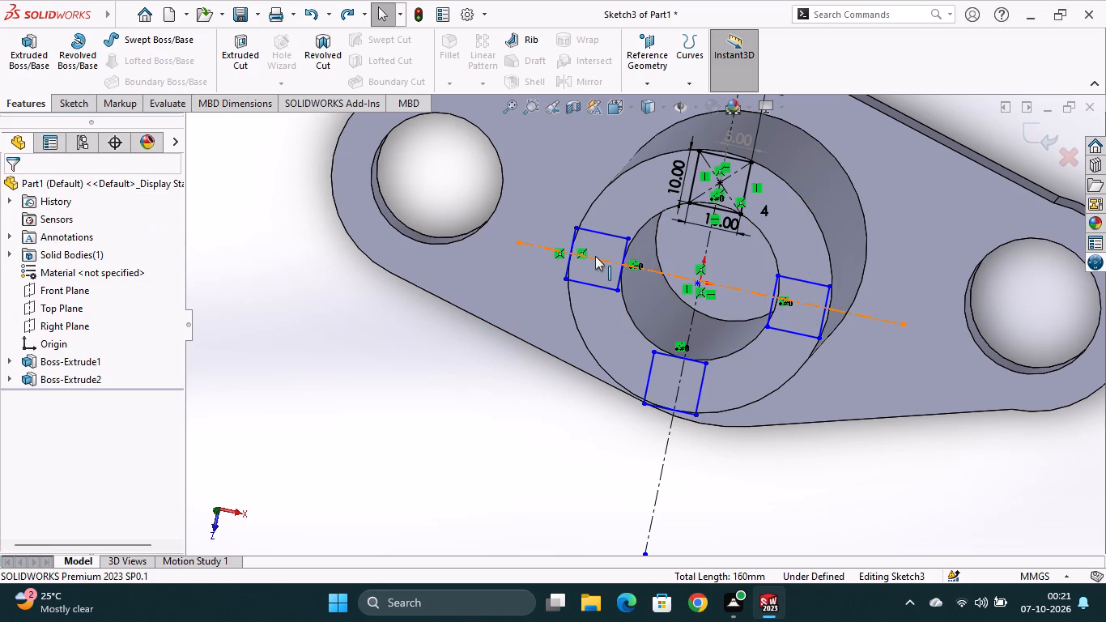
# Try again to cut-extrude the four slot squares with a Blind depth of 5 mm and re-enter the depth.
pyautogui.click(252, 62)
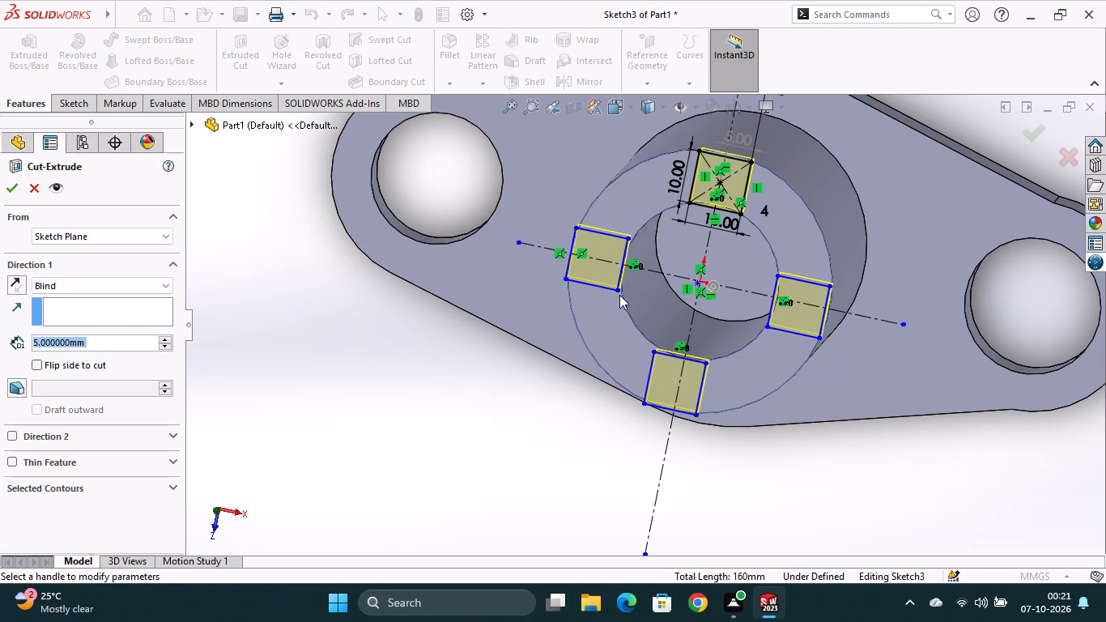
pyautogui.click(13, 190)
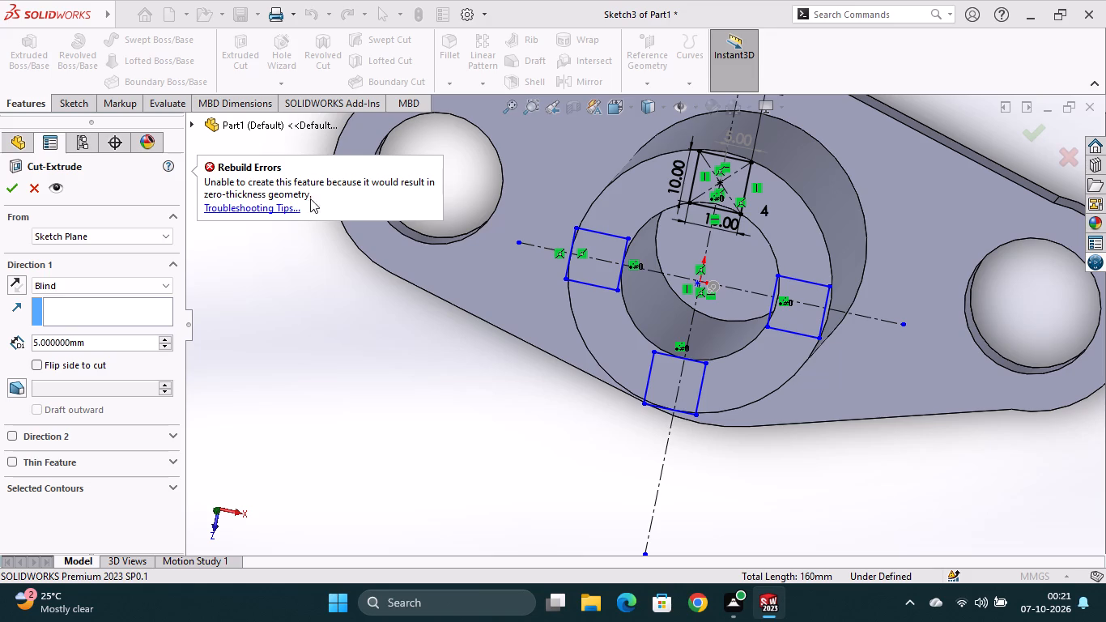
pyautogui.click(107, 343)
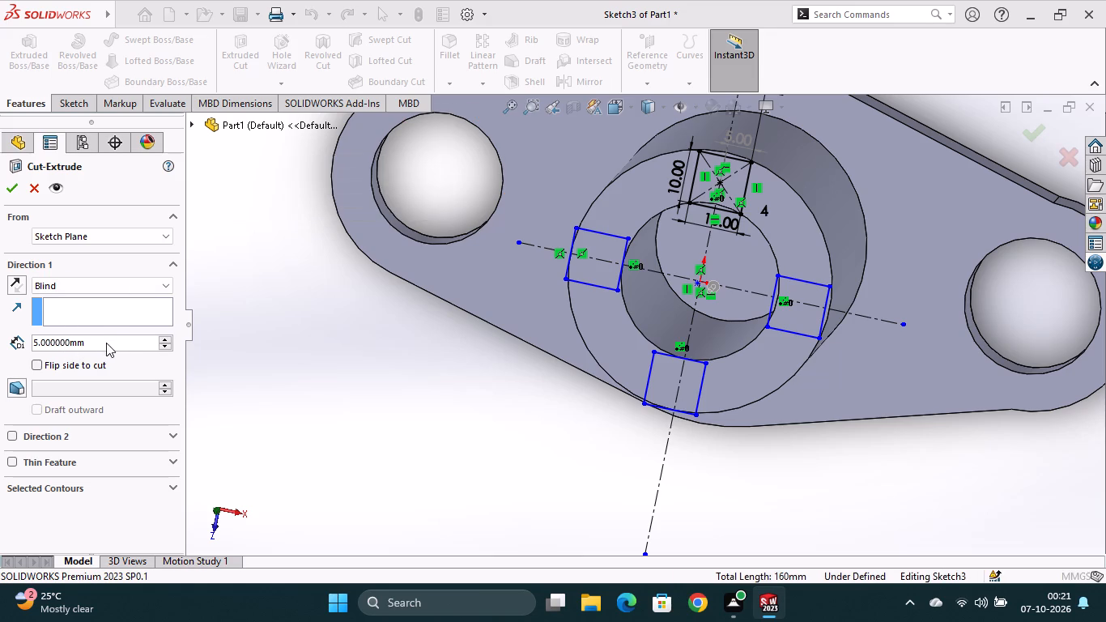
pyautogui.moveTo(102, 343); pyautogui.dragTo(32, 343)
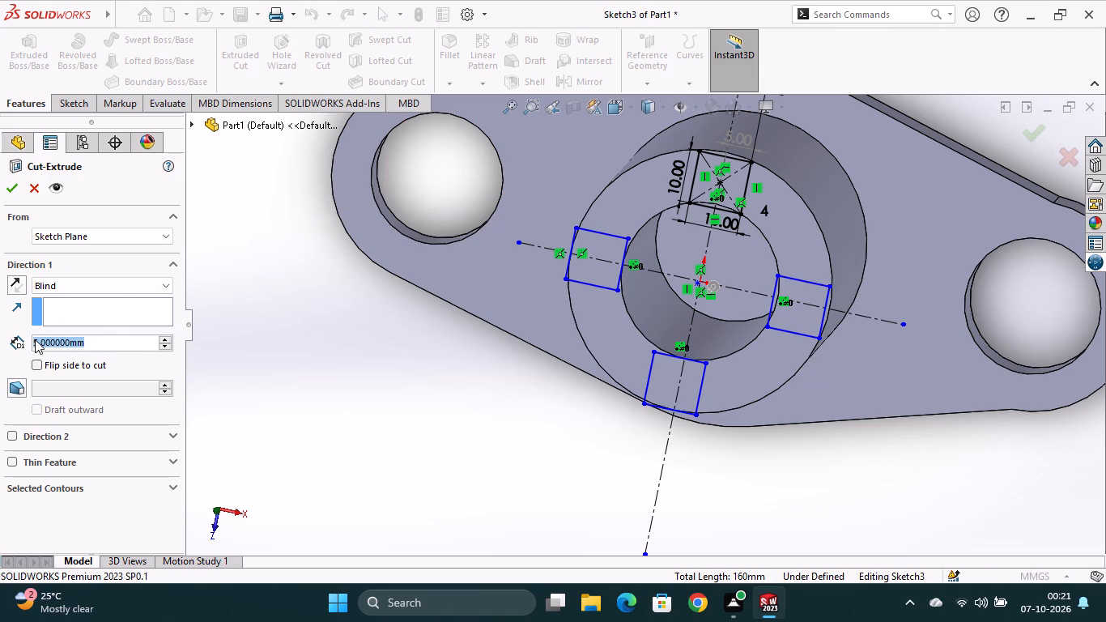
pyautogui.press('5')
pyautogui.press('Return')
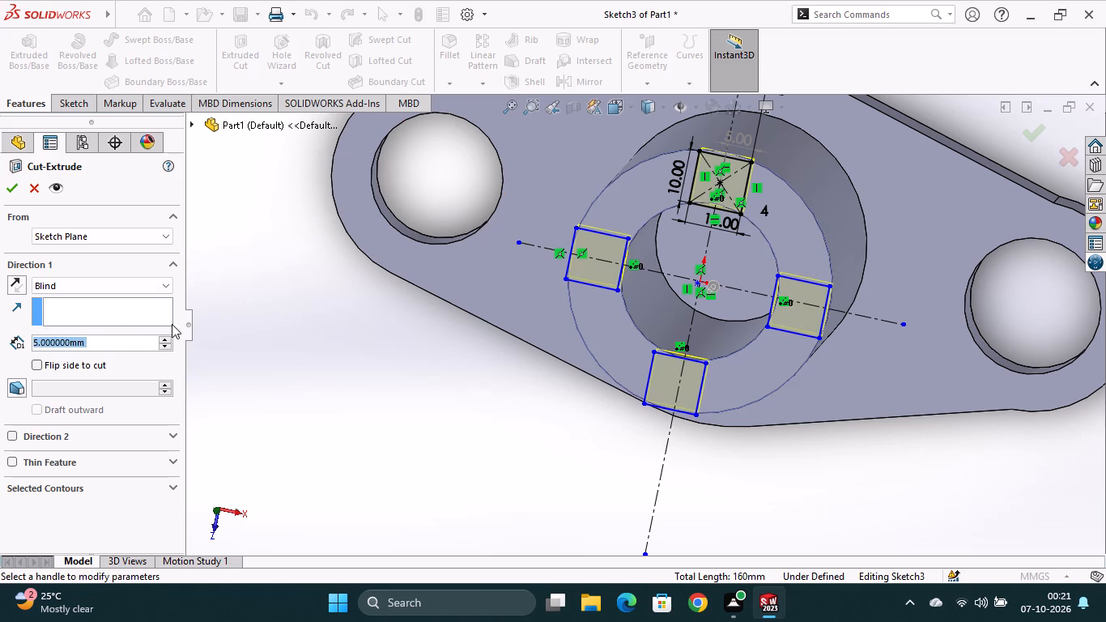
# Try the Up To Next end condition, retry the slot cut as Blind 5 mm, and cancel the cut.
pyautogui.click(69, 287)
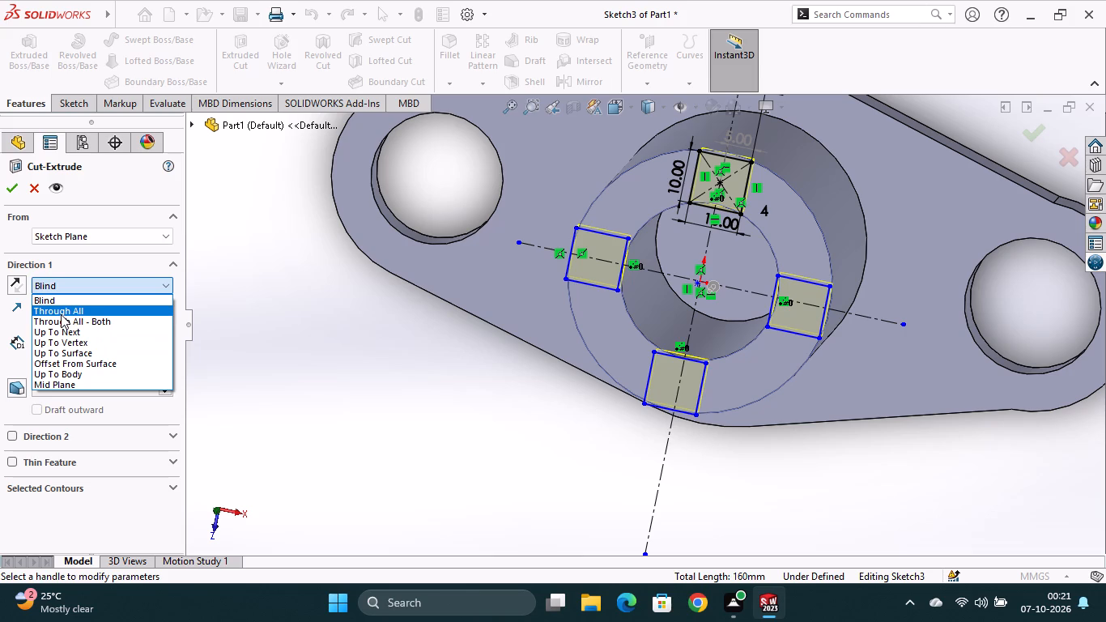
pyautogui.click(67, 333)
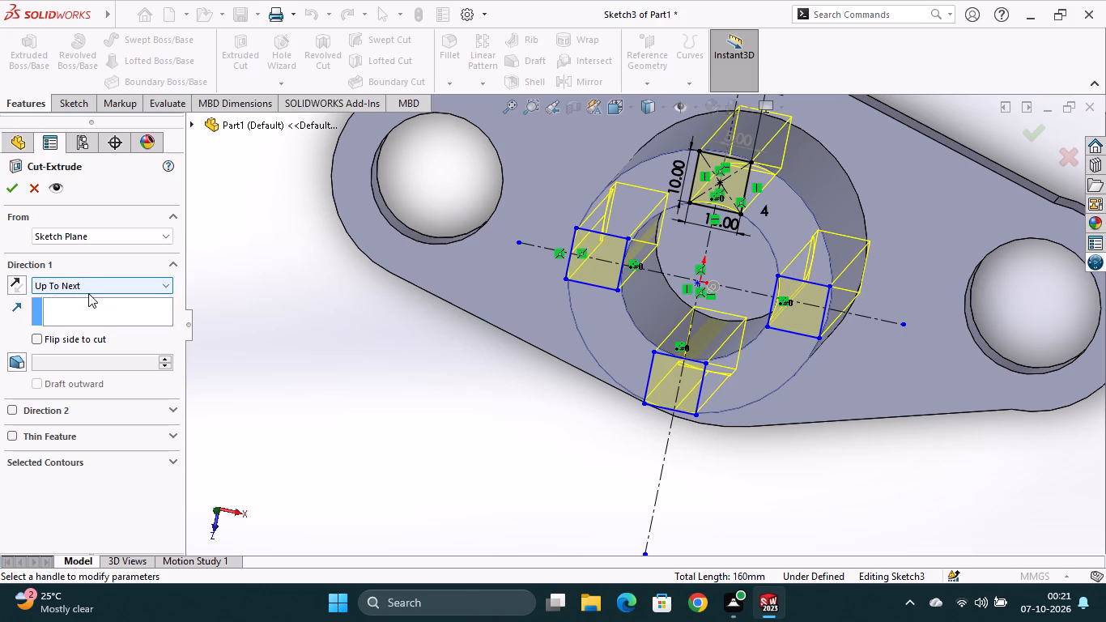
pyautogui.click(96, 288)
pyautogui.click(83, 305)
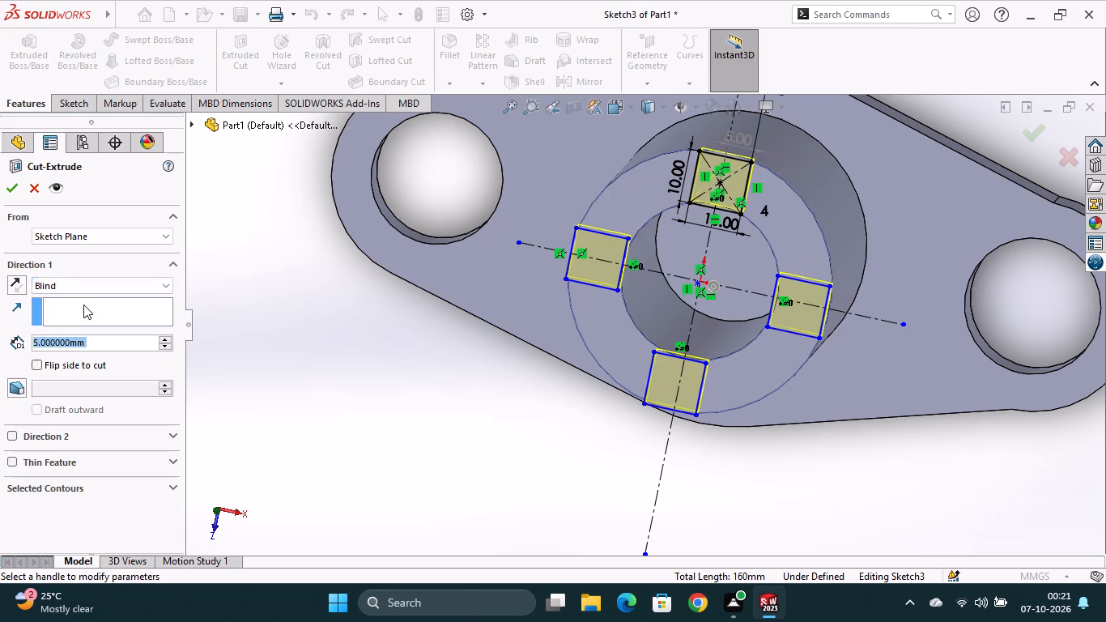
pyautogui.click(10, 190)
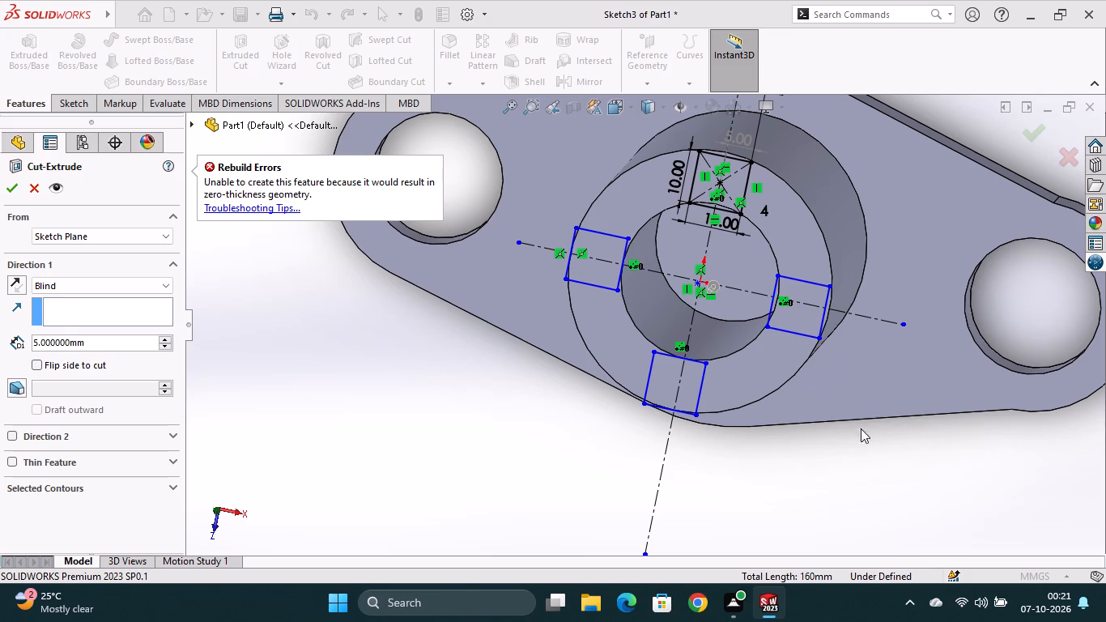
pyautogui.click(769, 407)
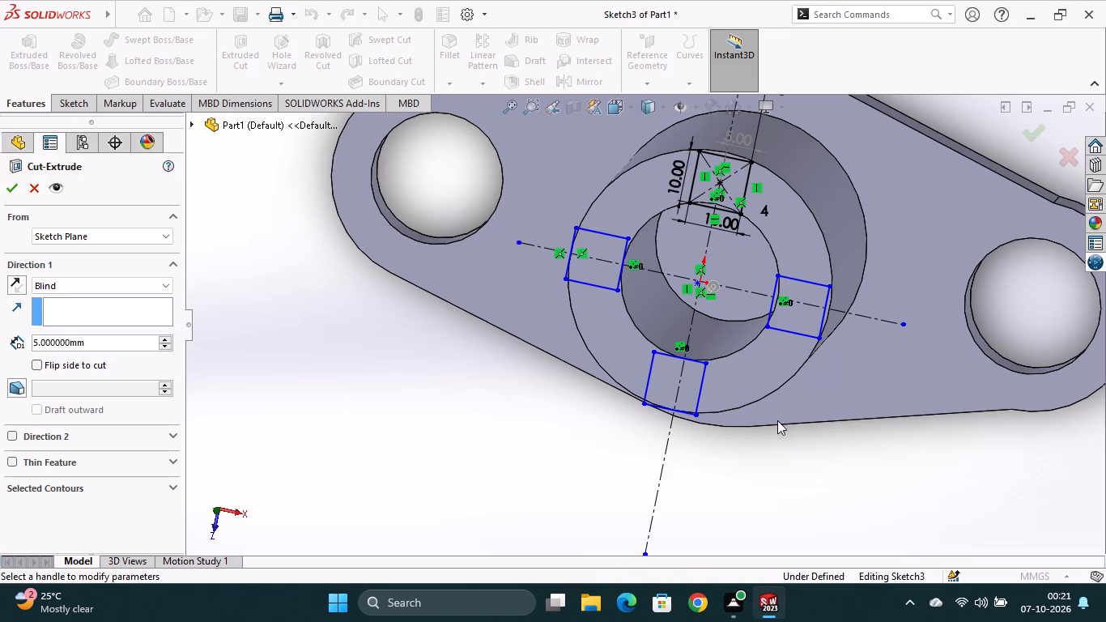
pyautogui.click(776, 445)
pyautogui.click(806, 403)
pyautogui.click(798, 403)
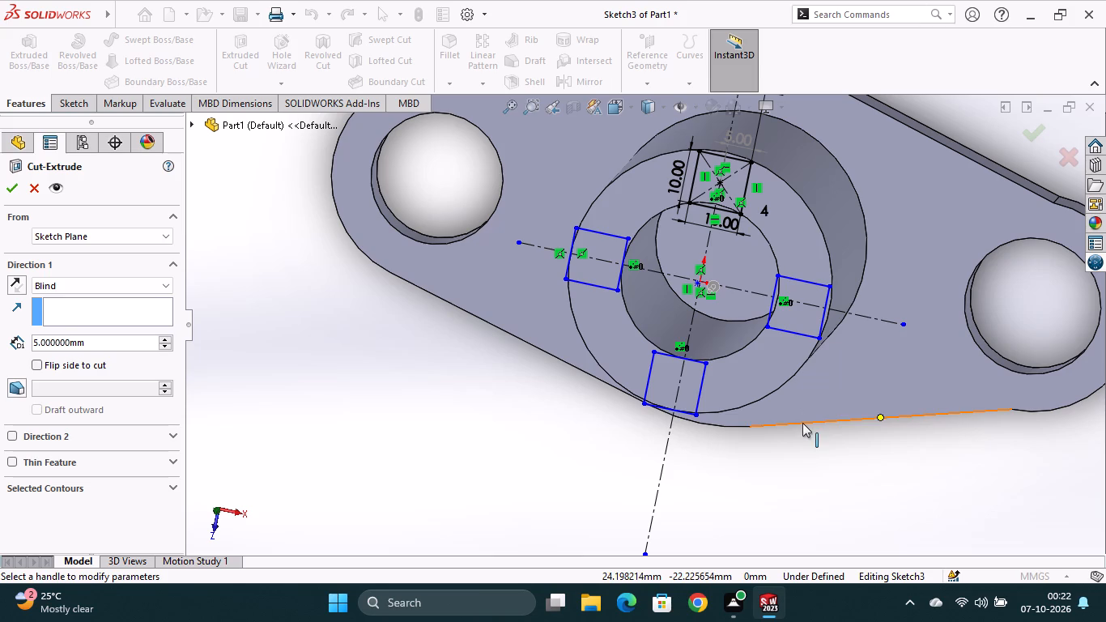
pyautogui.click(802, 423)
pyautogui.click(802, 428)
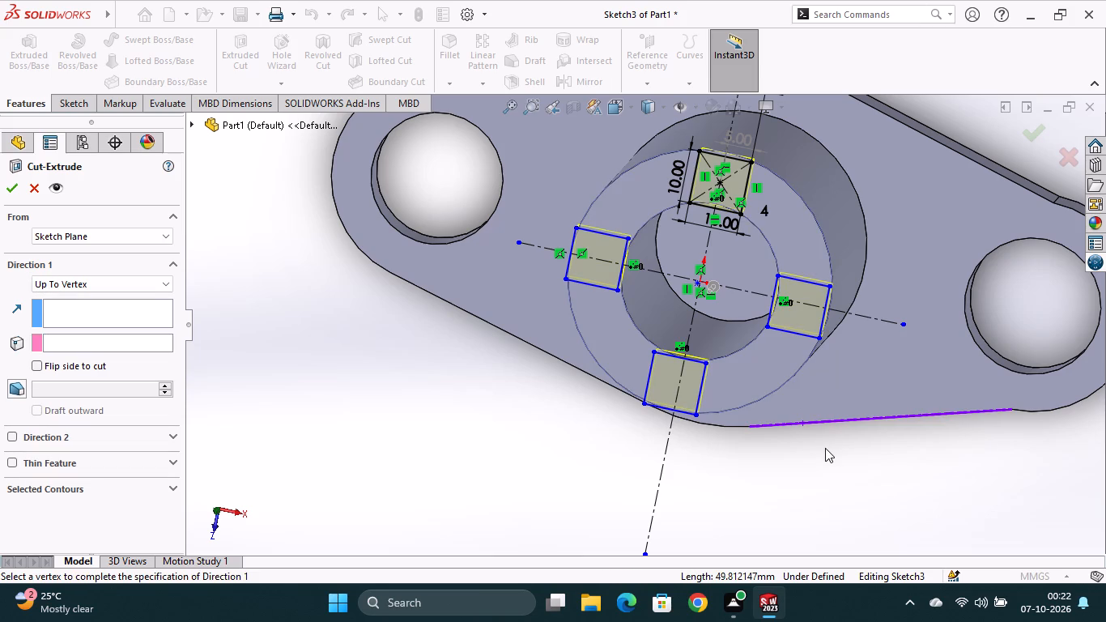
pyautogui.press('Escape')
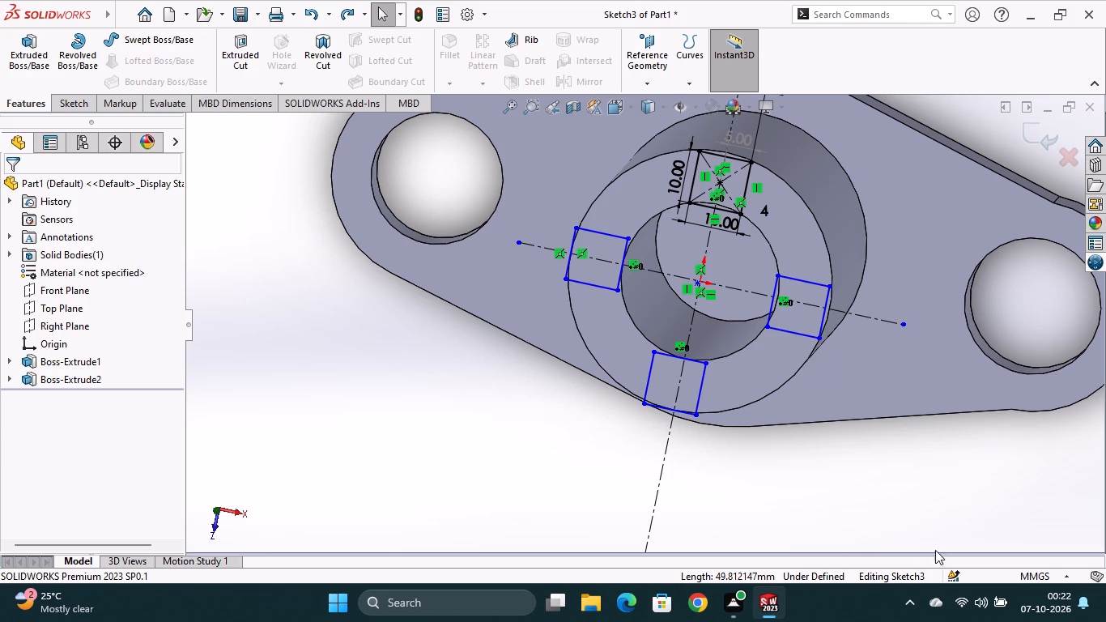
# From the Top view, undo the left square's coincident relation and the circular pattern, back to the single original slot square.
pyautogui.scroll(2, 729, 400)
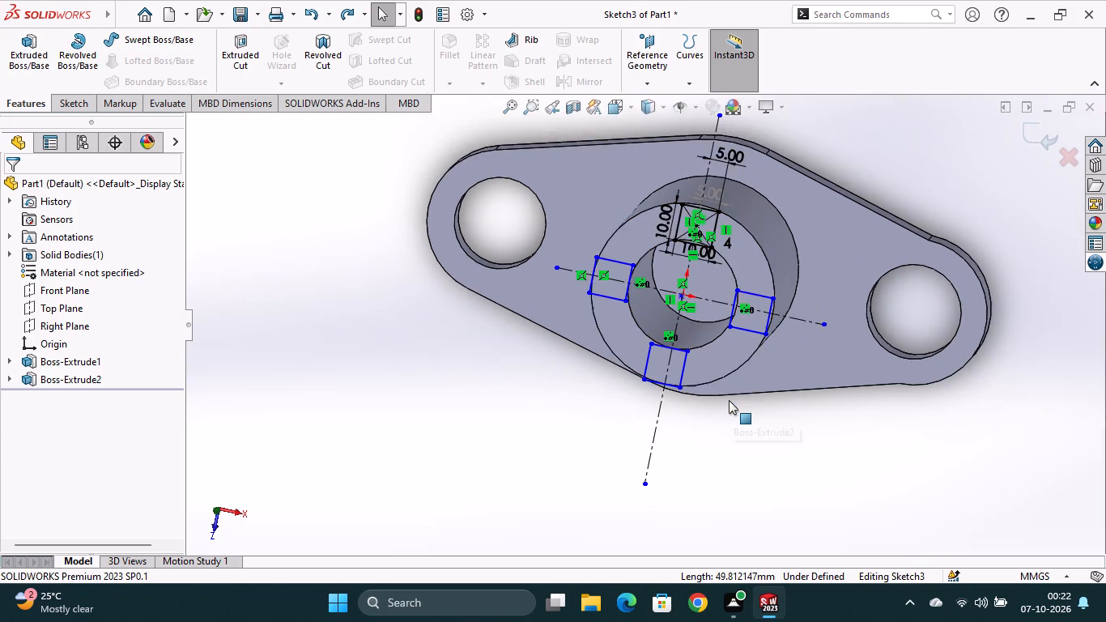
pyautogui.scroll(-1, 729, 400)
pyautogui.click(630, 110)
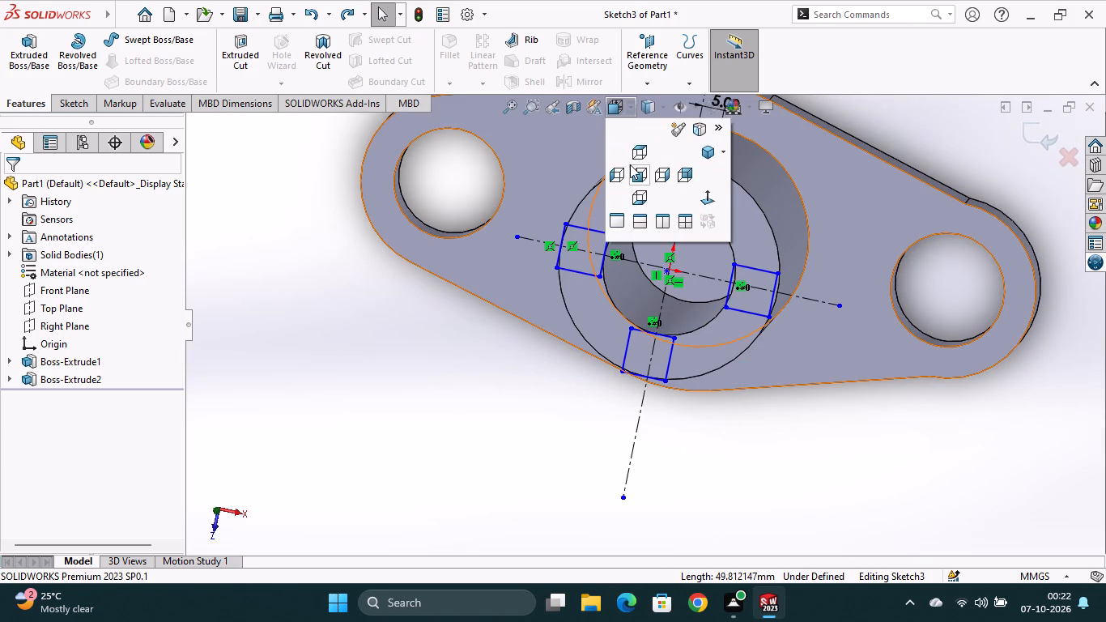
pyautogui.click(636, 155)
pyautogui.scroll(2, 649, 353)
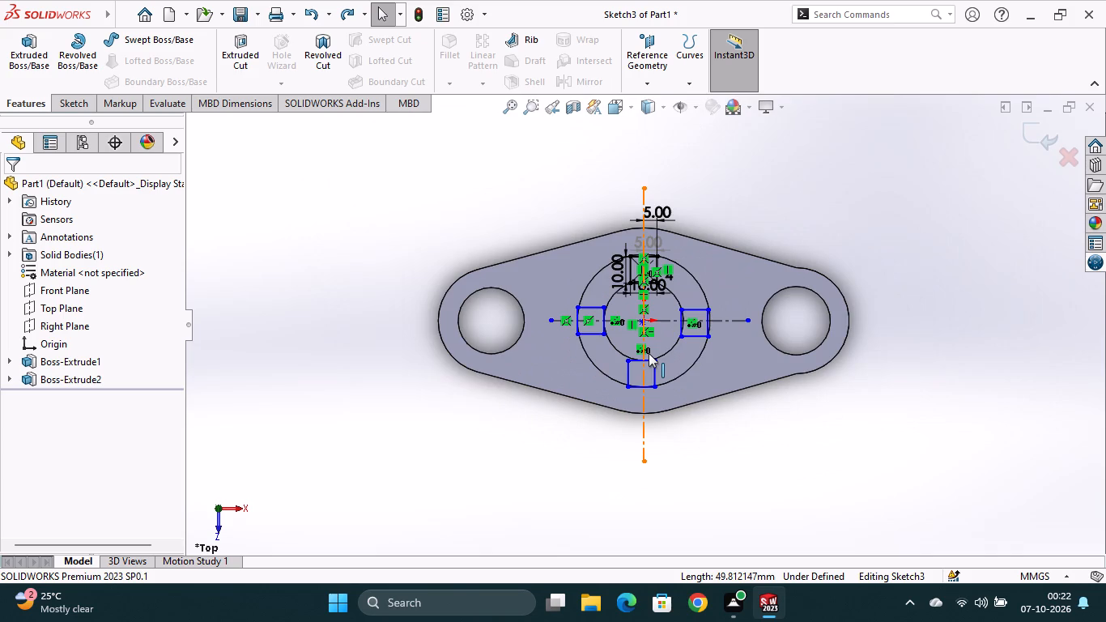
pyautogui.scroll(-5, 649, 353)
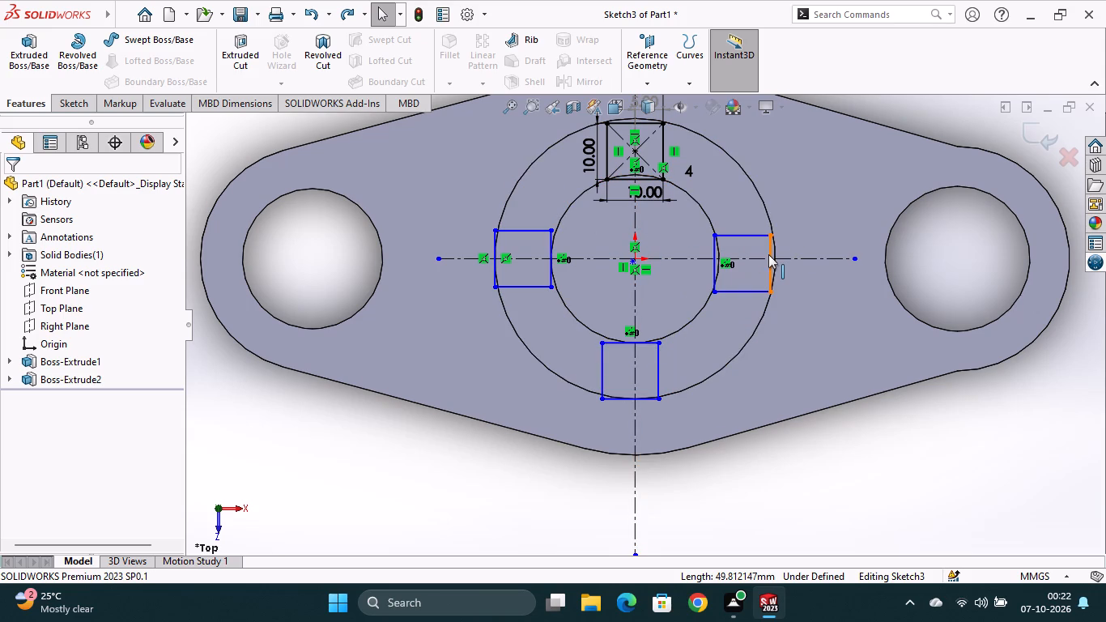
pyautogui.hotkey('ctrl', 'z')
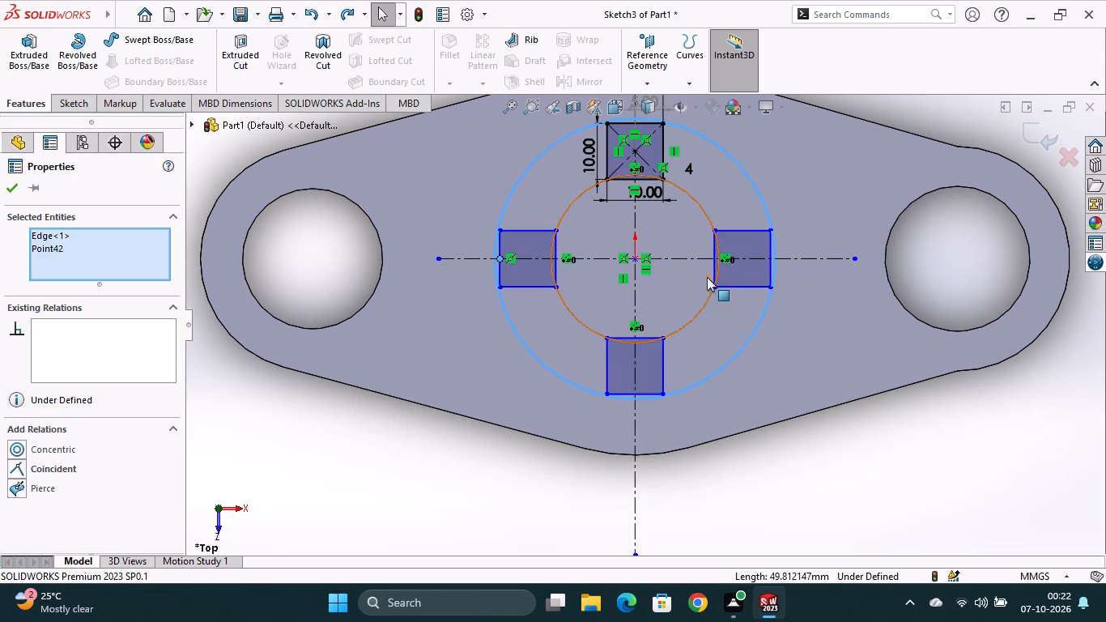
pyautogui.click(7, 185)
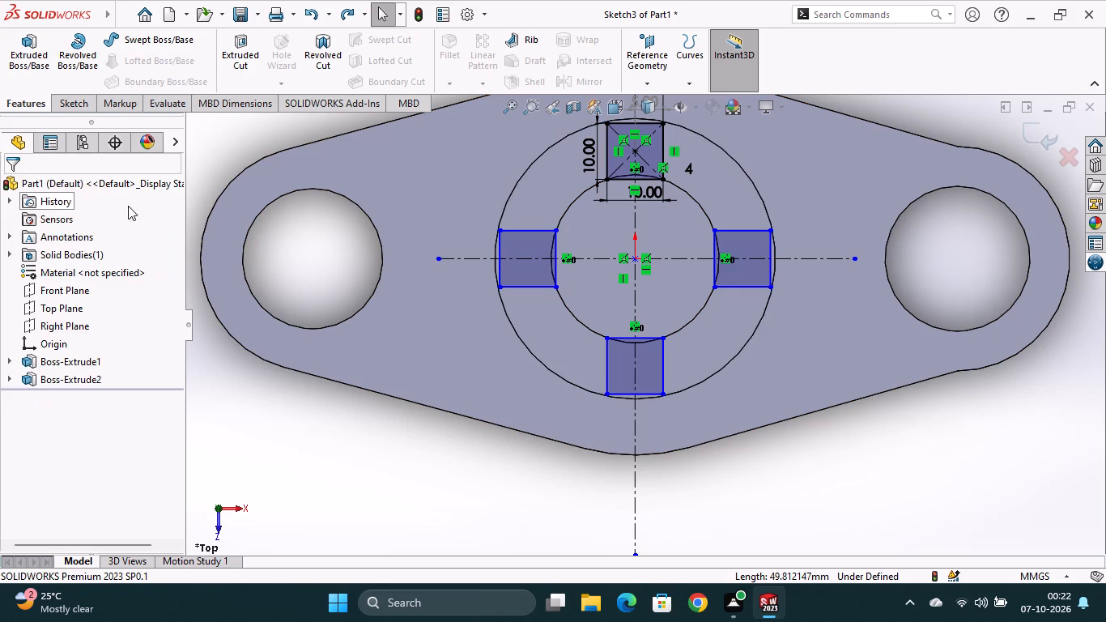
pyautogui.hotkey('ctrl', 'z')
pyautogui.hotkey('ctrl', 'z')
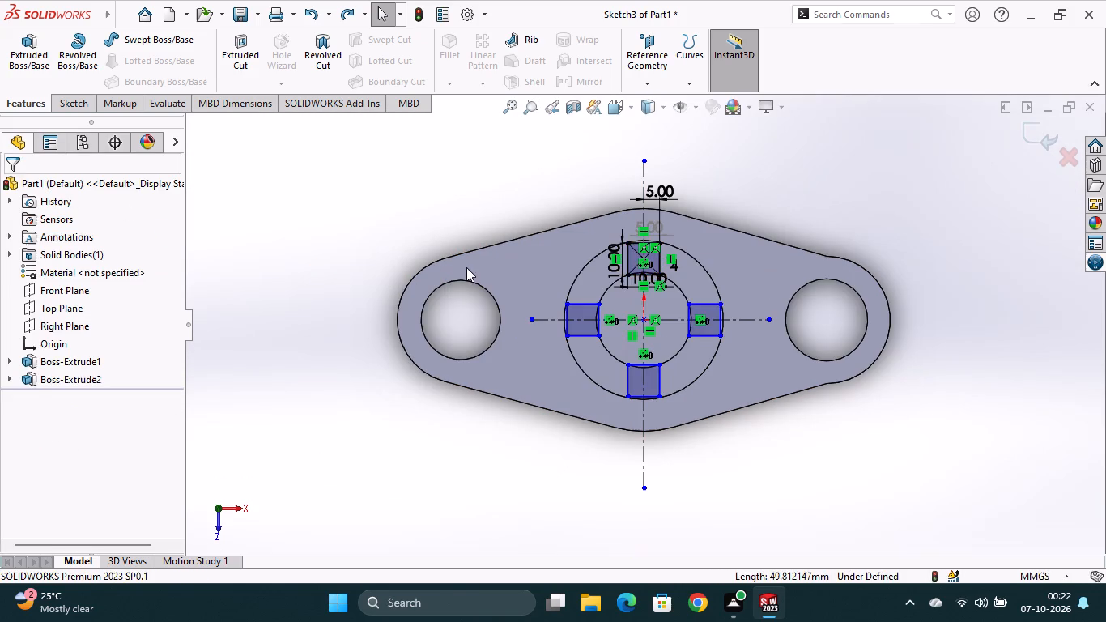
pyautogui.hotkey('ctrl', 'z')
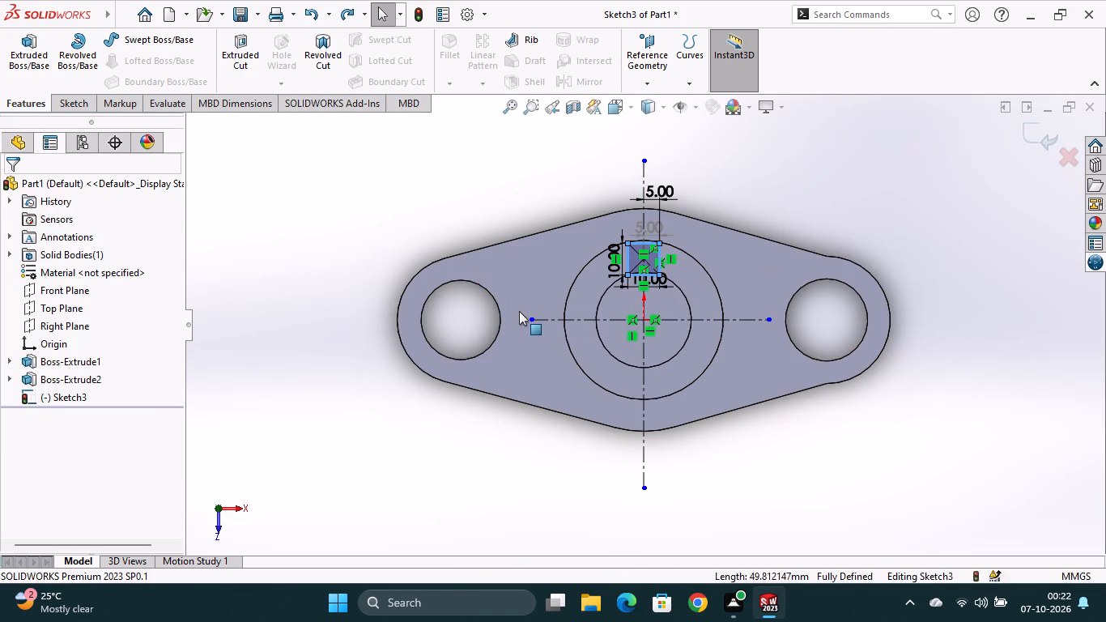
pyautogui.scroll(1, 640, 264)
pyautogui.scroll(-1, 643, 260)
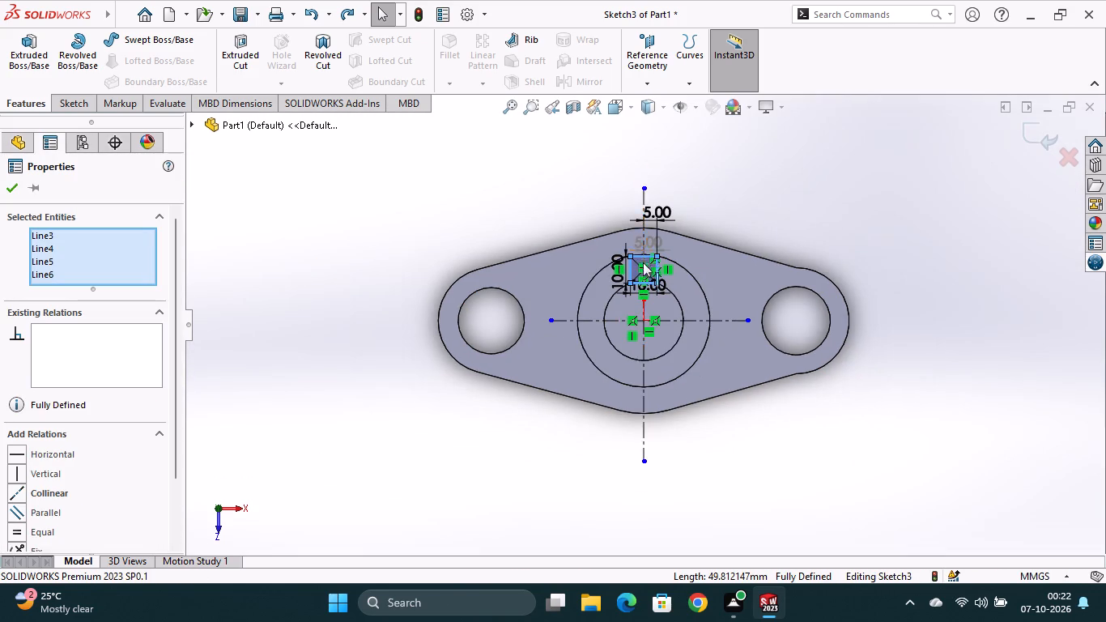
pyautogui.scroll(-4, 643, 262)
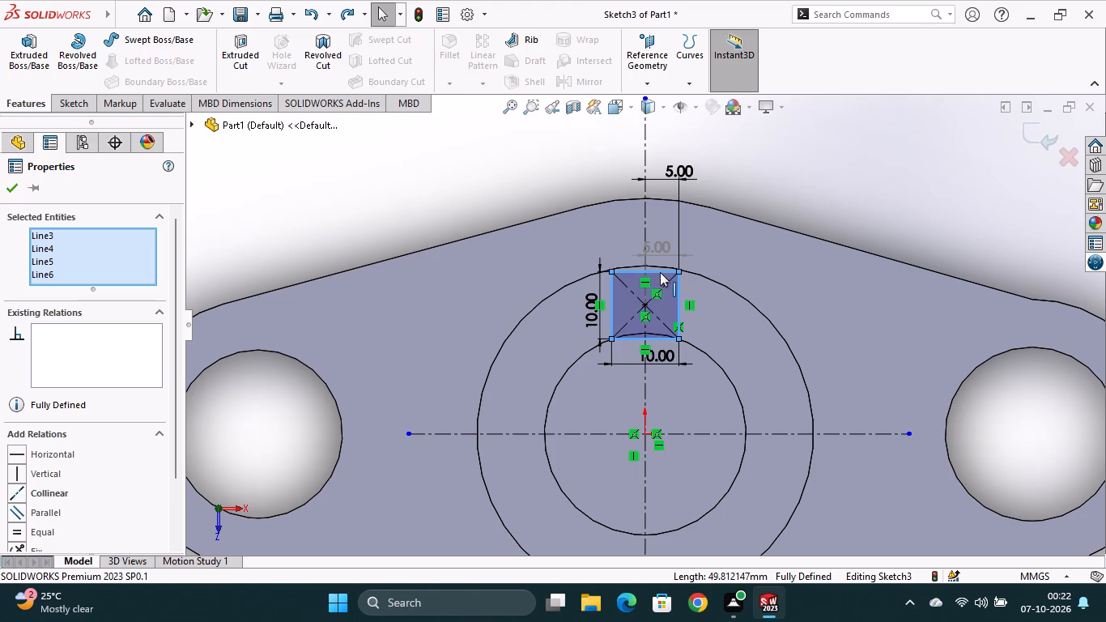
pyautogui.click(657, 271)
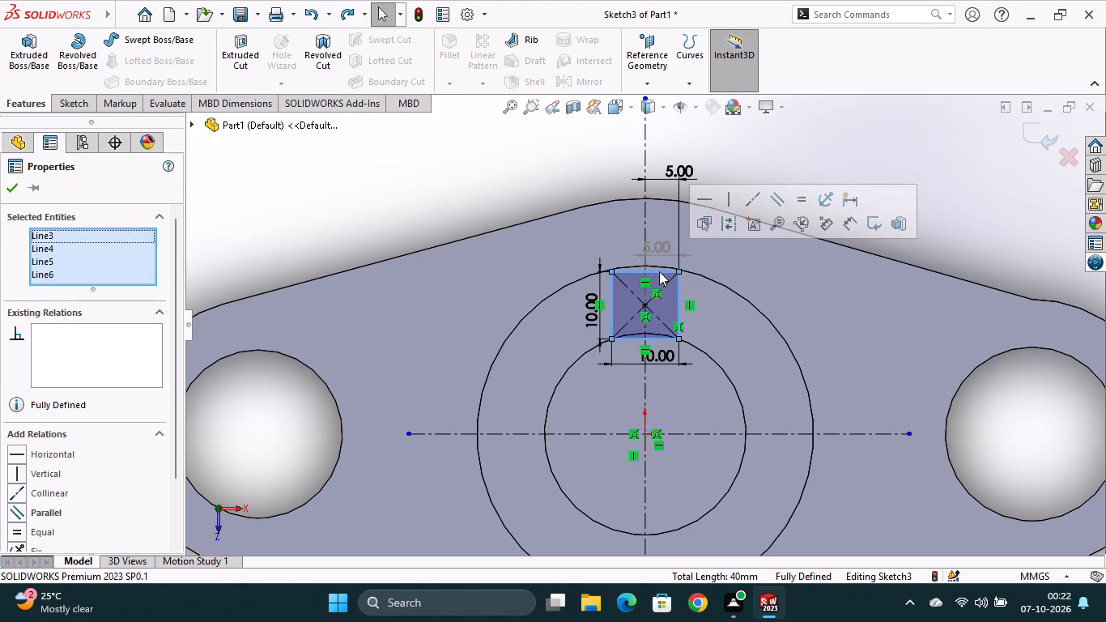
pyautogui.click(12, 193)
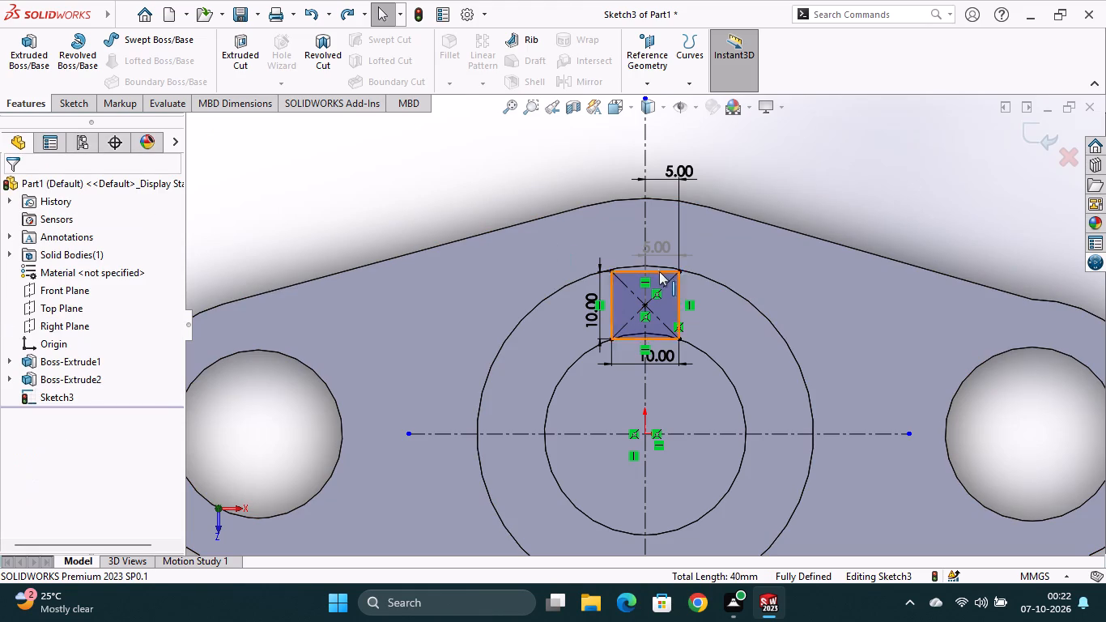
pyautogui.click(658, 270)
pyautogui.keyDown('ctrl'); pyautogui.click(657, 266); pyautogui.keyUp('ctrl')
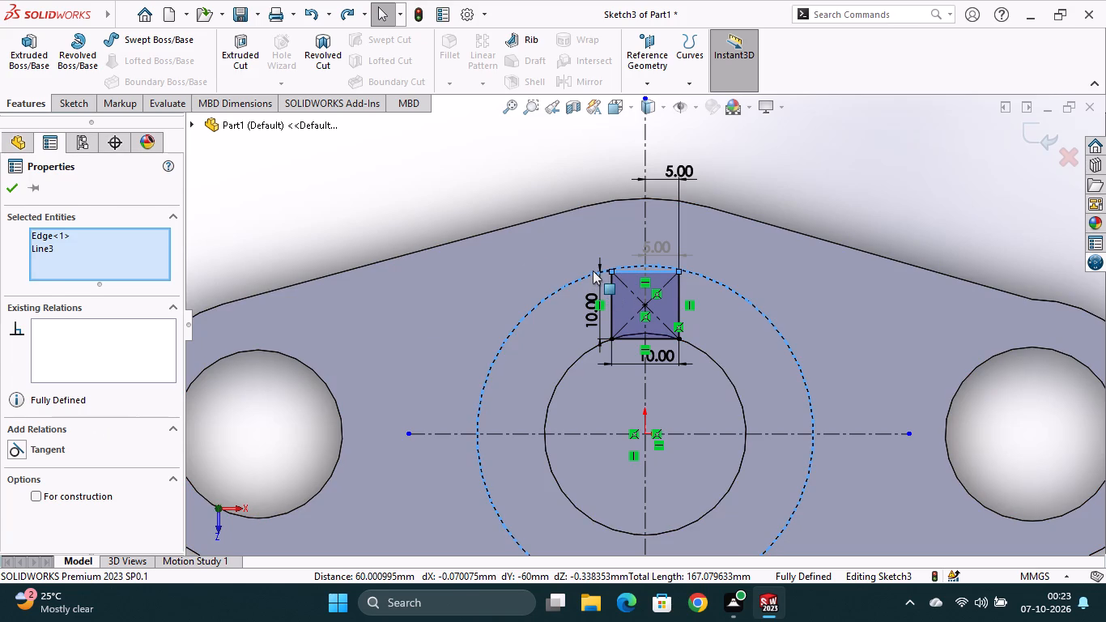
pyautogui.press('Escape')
# Set the slot square's vertical dimension to 10.68 mm, extending it toward the cylinder's outer circle.
pyautogui.scroll(1, 613, 279)
pyautogui.scroll(-1, 613, 279)
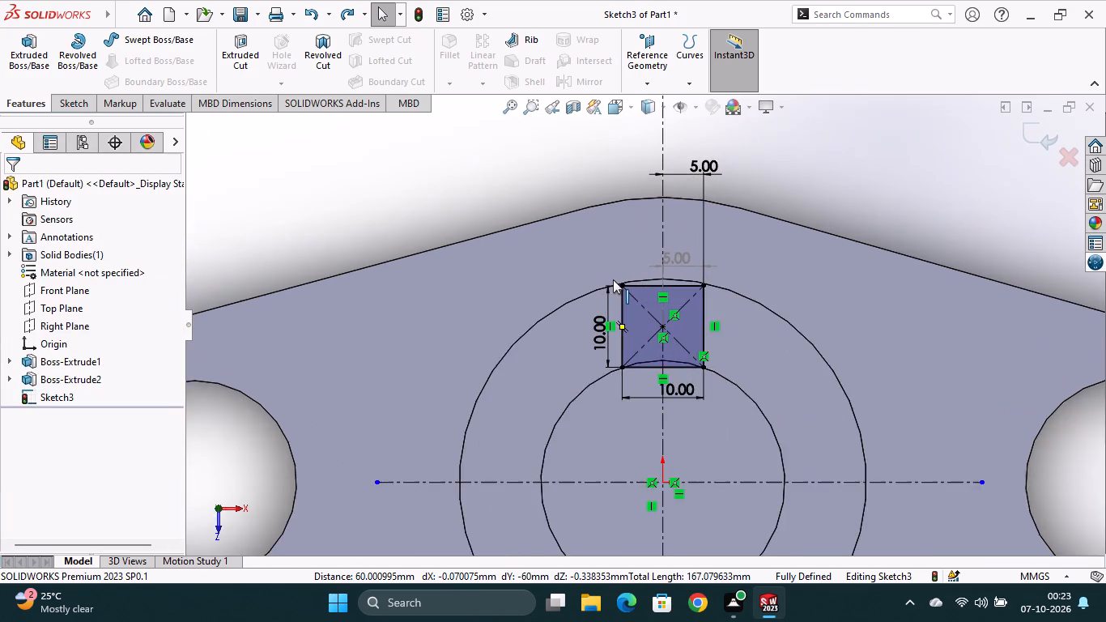
pyautogui.scroll(-3, 613, 279)
pyautogui.doubleClick(603, 359)
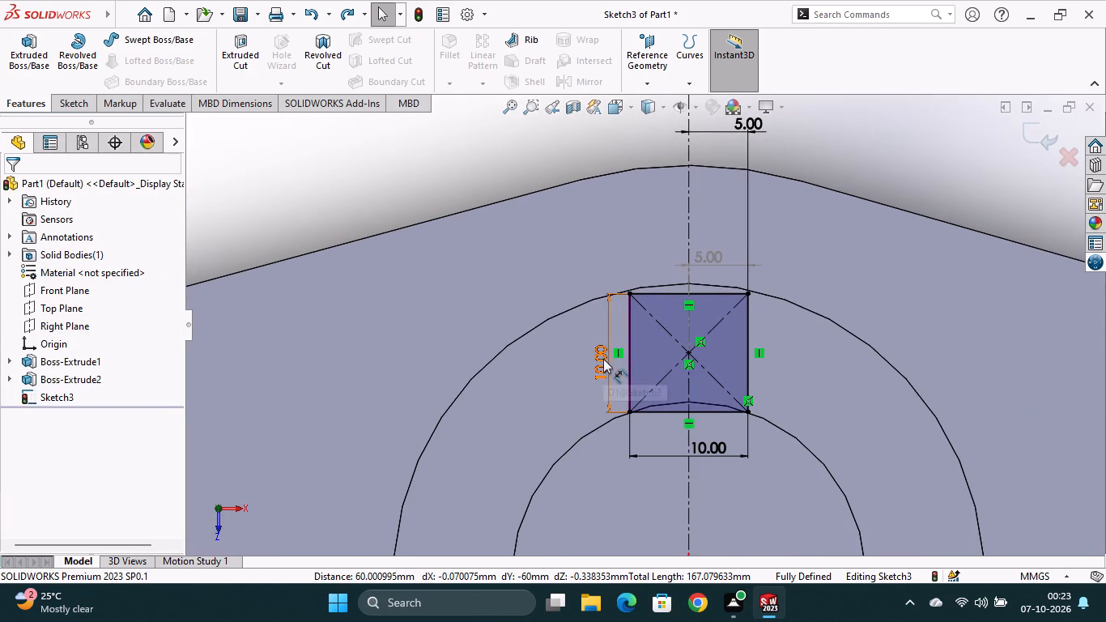
pyautogui.press('1')
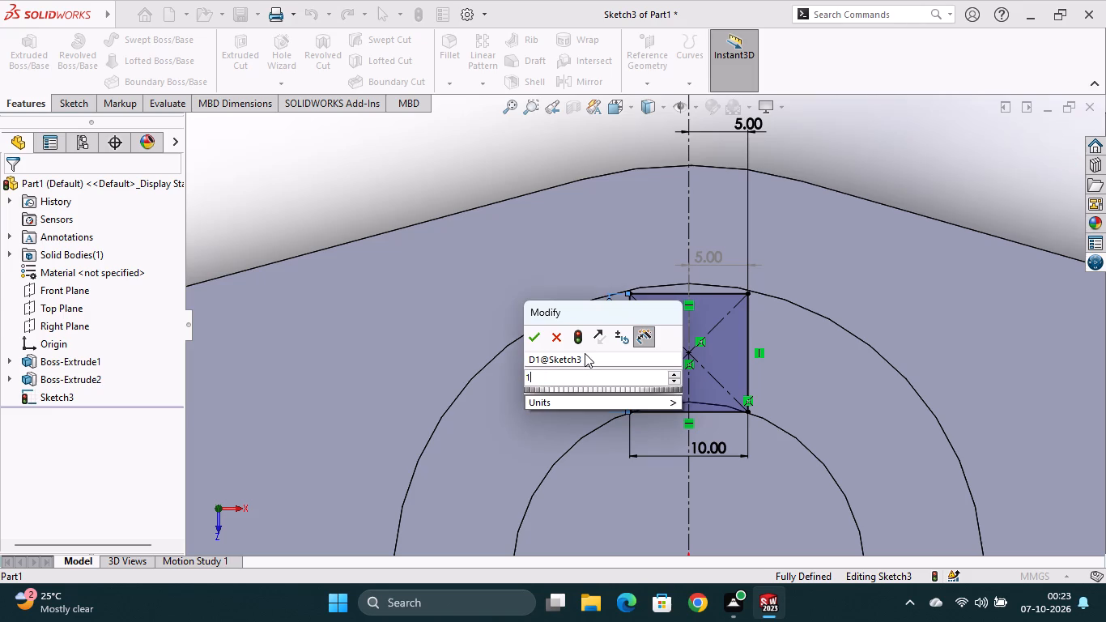
pyautogui.press('0')
pyautogui.press('.')
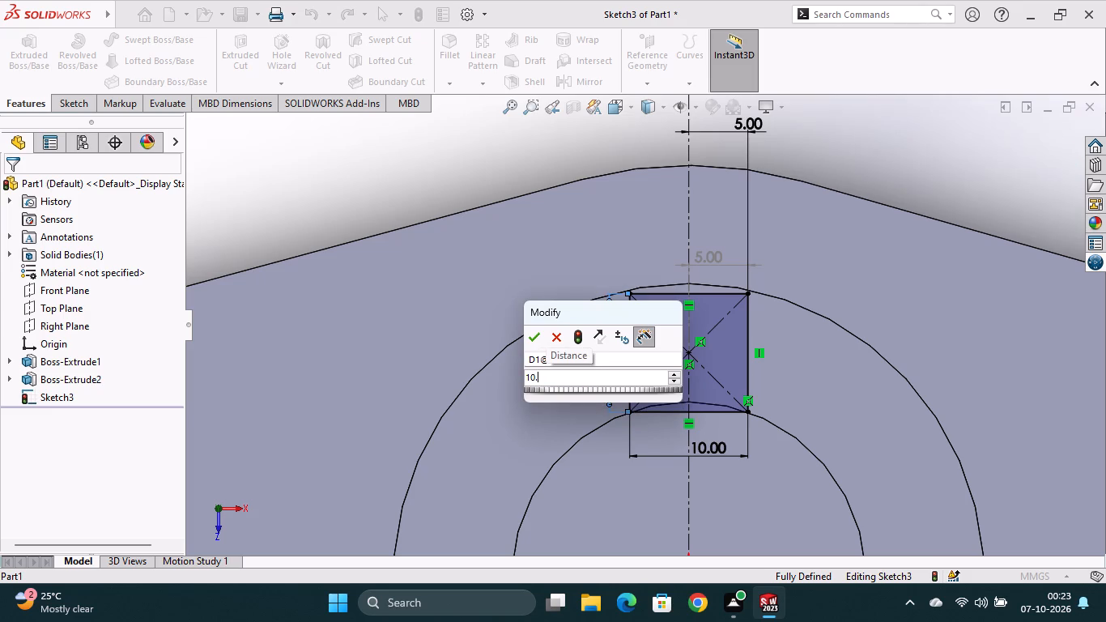
pyautogui.press('6')
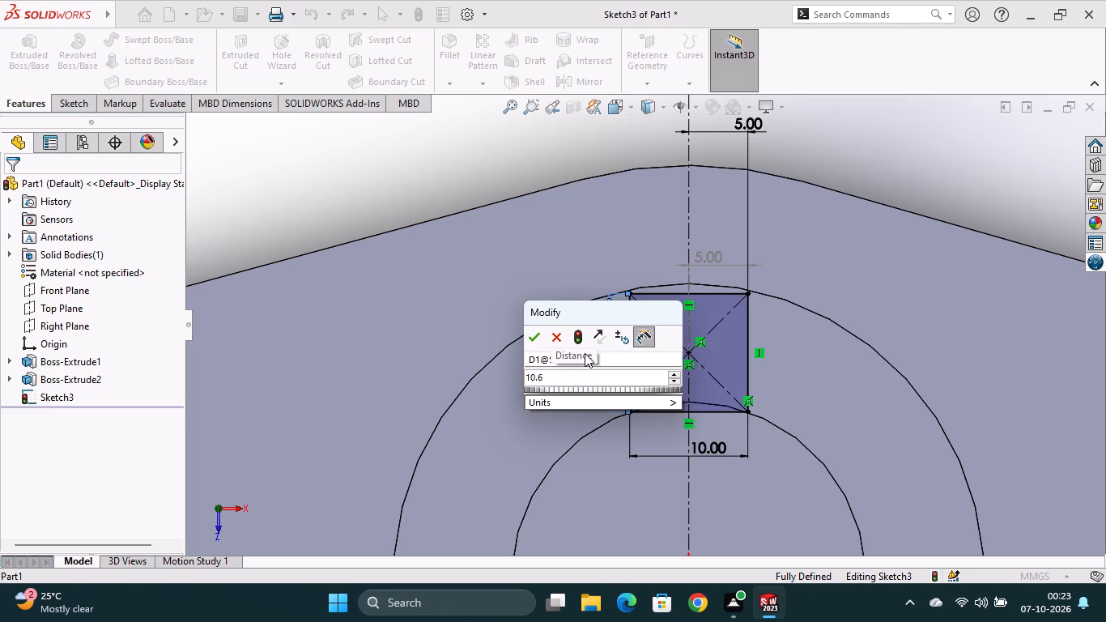
pyautogui.press('8')
pyautogui.press('Return')
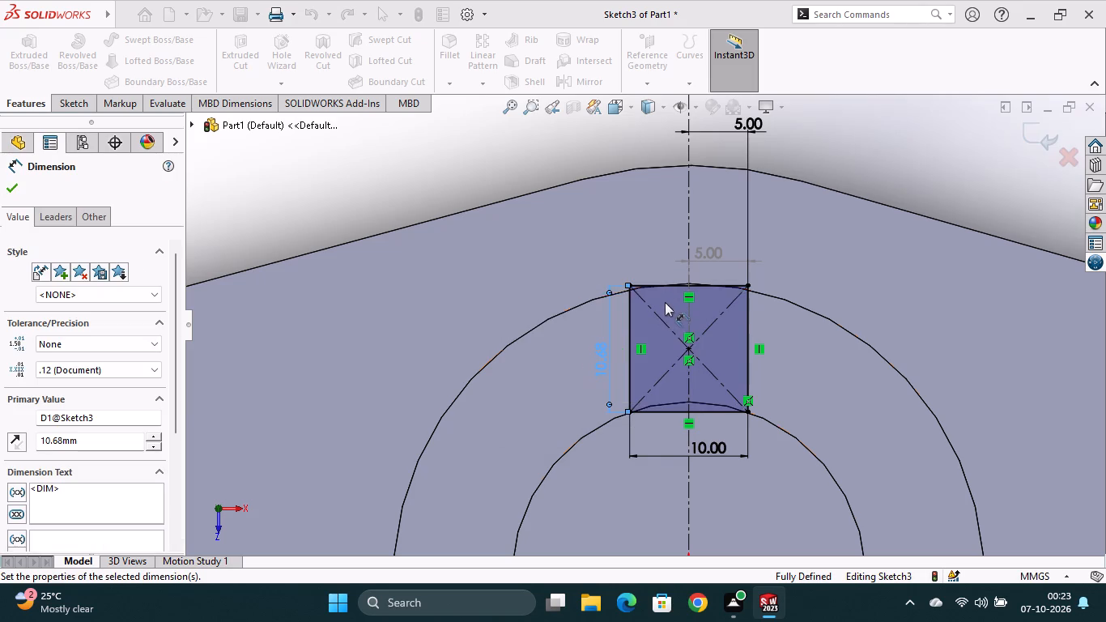
pyautogui.scroll(2, 676, 286)
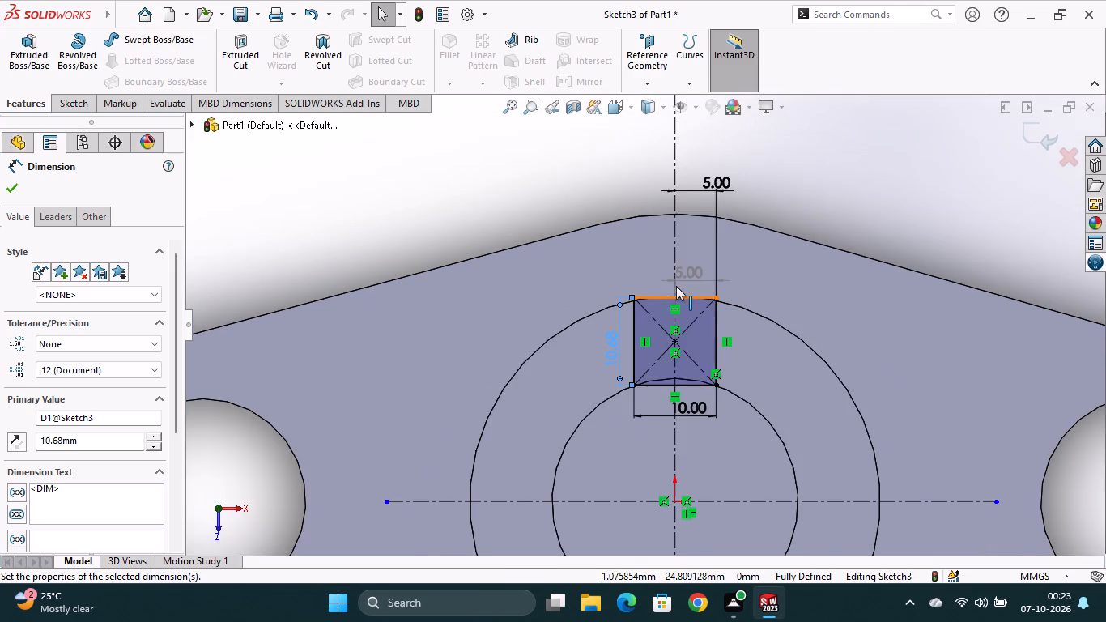
pyautogui.scroll(-10, 676, 286)
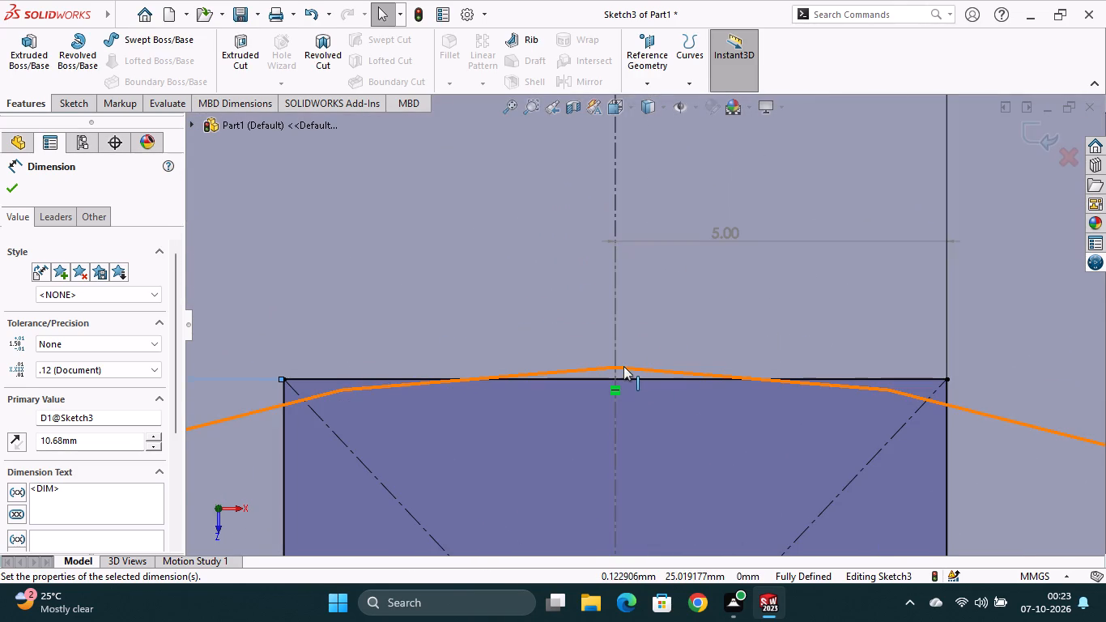
pyautogui.scroll(-2, 622, 373)
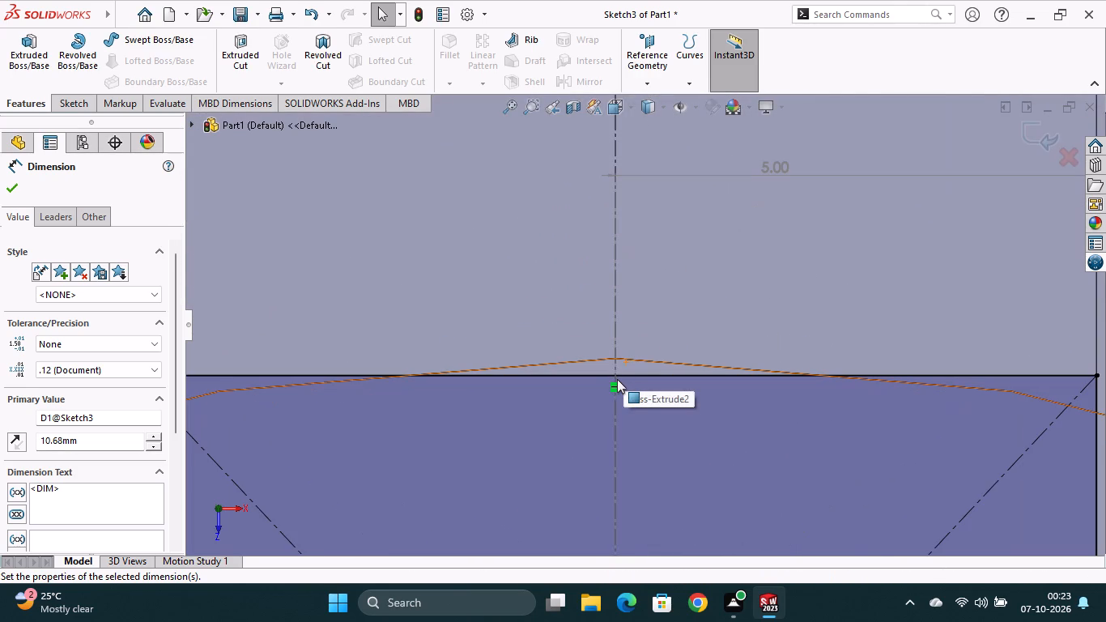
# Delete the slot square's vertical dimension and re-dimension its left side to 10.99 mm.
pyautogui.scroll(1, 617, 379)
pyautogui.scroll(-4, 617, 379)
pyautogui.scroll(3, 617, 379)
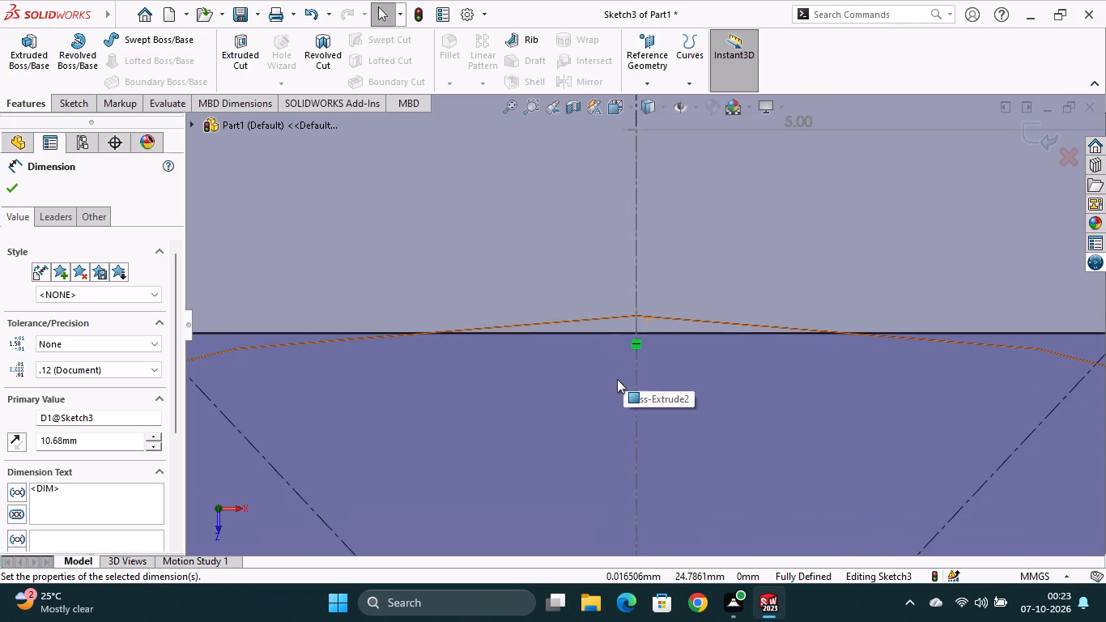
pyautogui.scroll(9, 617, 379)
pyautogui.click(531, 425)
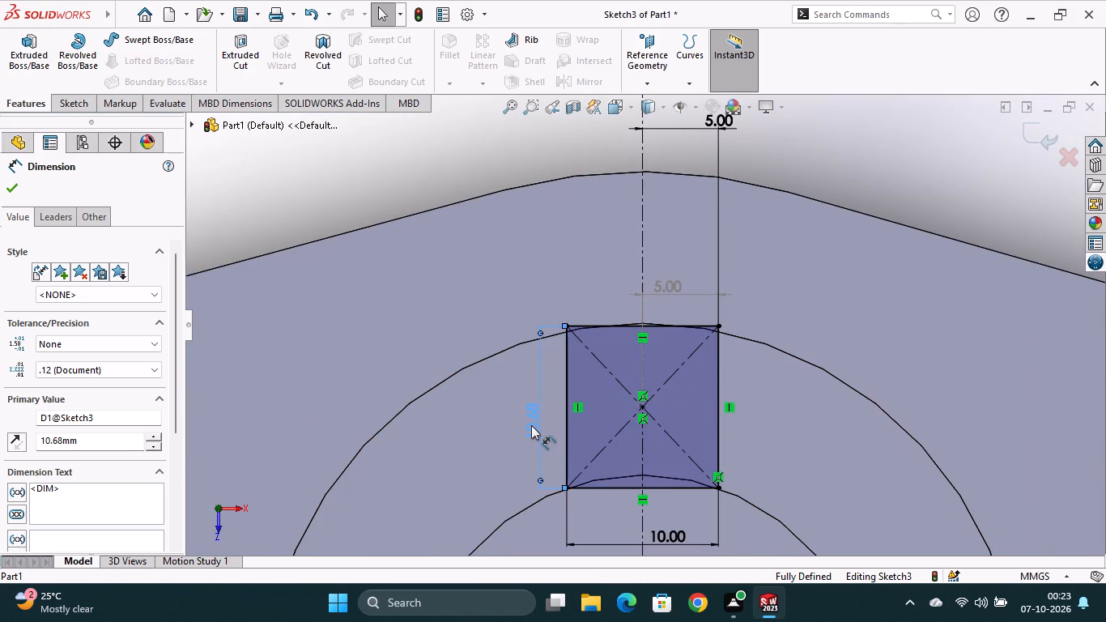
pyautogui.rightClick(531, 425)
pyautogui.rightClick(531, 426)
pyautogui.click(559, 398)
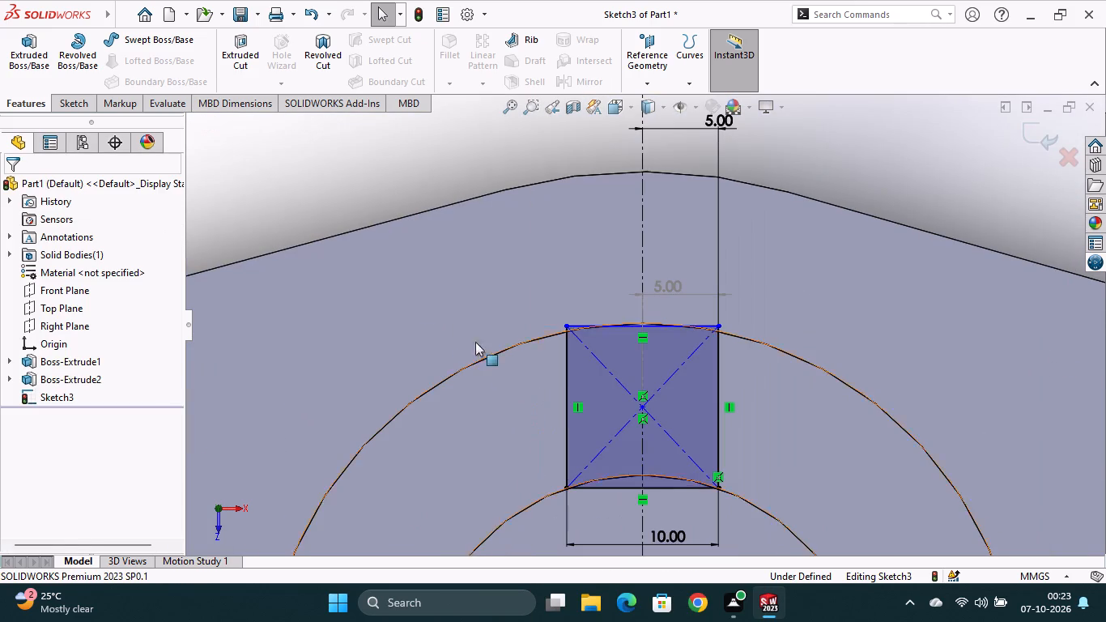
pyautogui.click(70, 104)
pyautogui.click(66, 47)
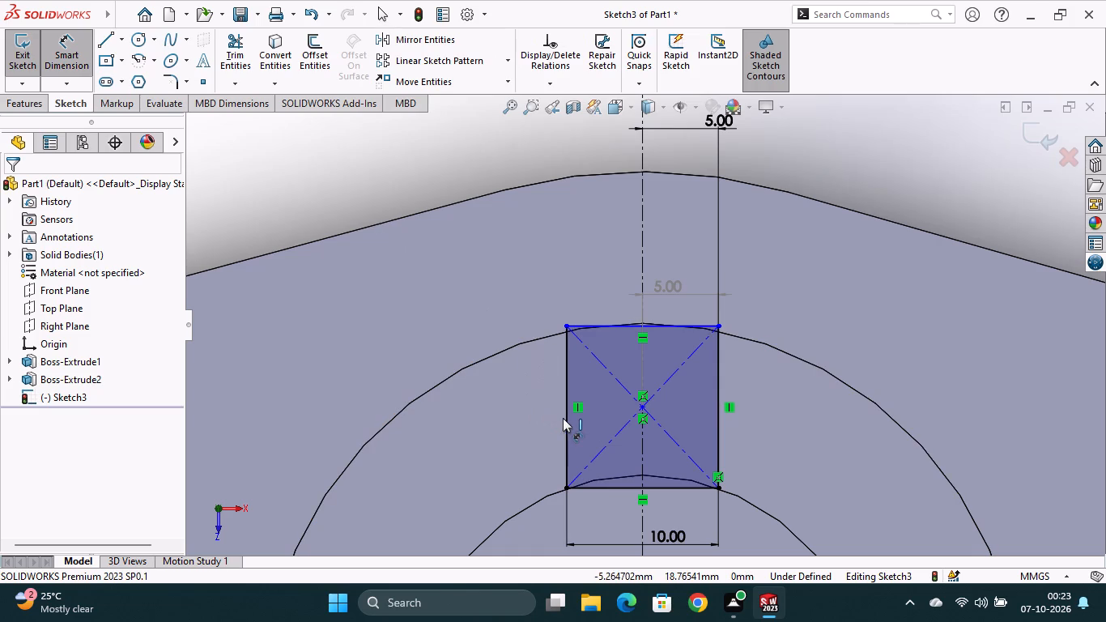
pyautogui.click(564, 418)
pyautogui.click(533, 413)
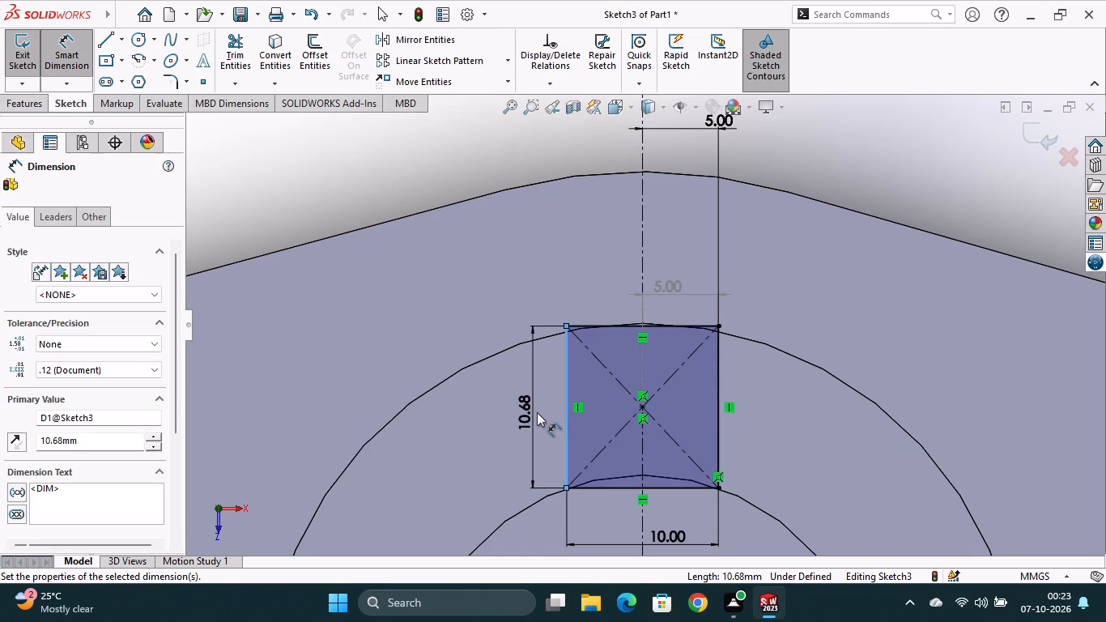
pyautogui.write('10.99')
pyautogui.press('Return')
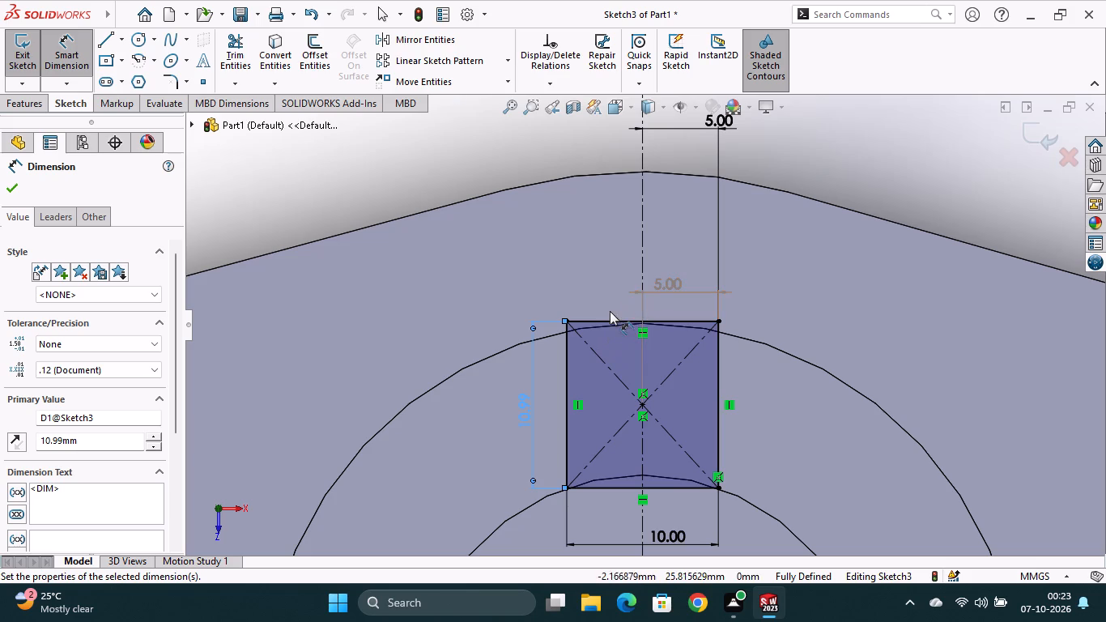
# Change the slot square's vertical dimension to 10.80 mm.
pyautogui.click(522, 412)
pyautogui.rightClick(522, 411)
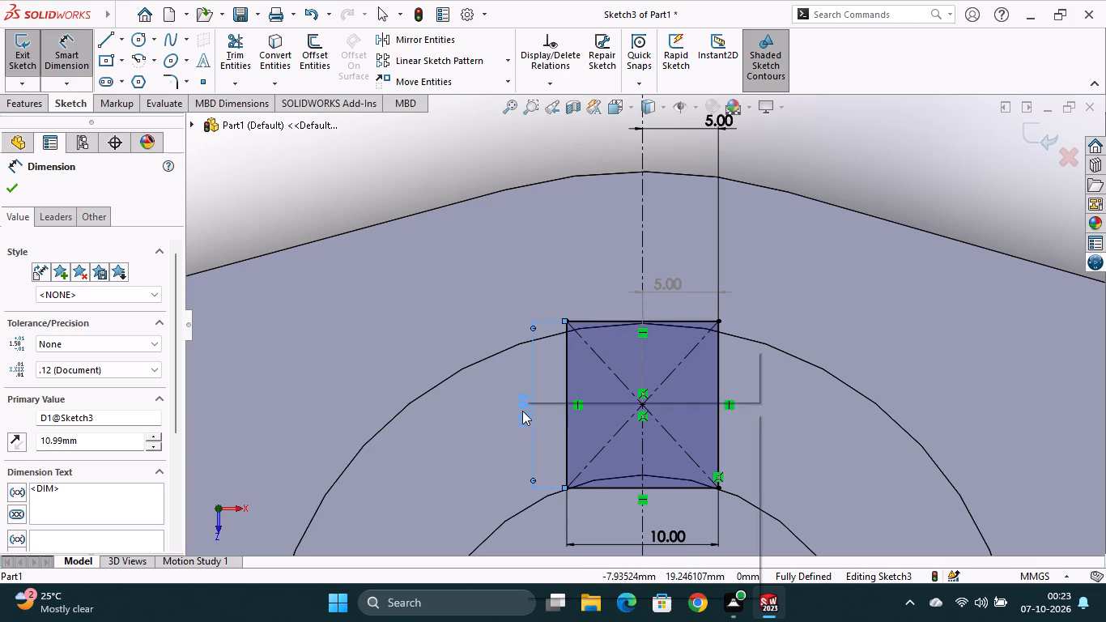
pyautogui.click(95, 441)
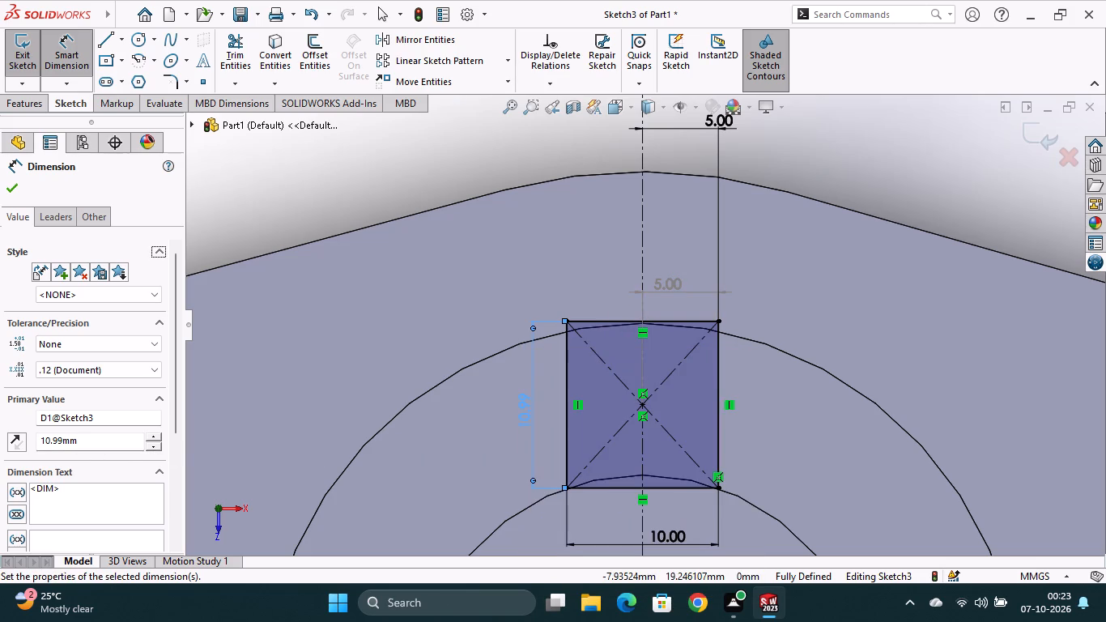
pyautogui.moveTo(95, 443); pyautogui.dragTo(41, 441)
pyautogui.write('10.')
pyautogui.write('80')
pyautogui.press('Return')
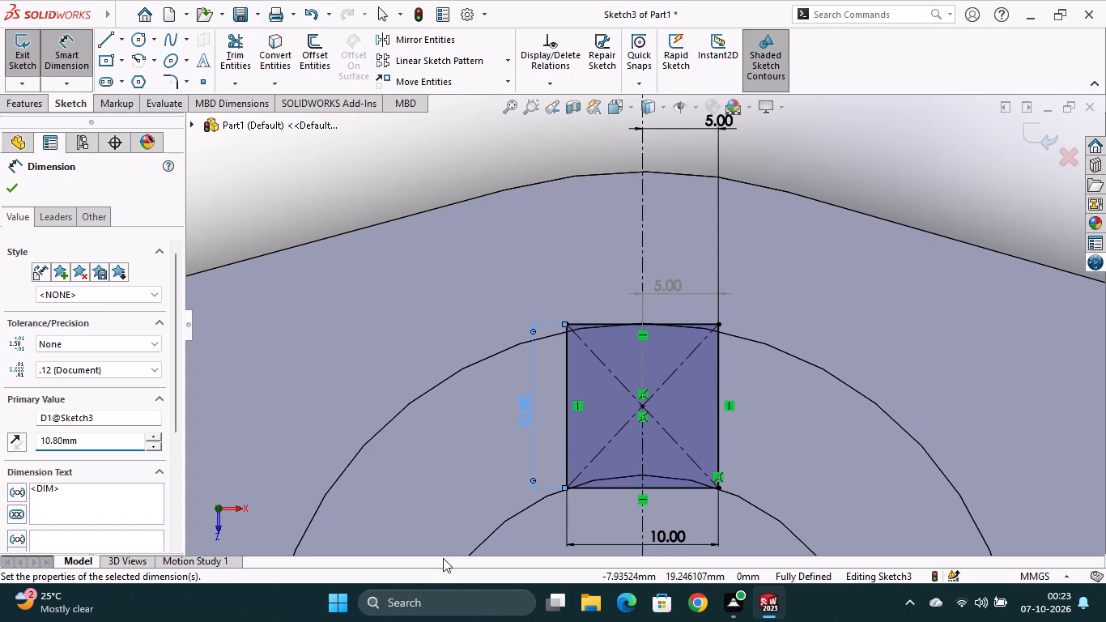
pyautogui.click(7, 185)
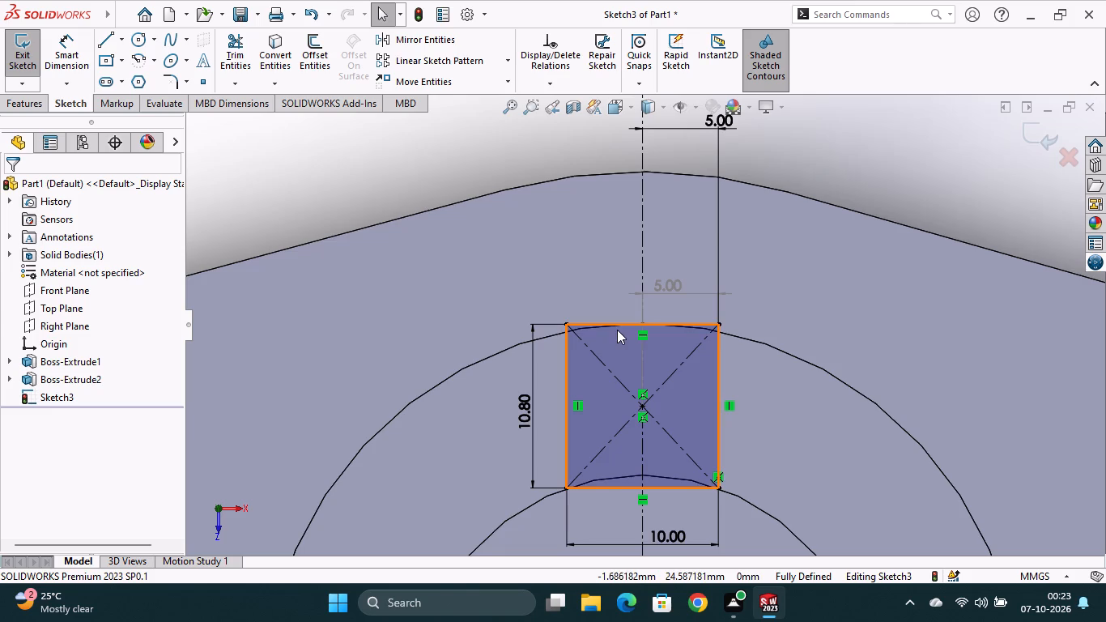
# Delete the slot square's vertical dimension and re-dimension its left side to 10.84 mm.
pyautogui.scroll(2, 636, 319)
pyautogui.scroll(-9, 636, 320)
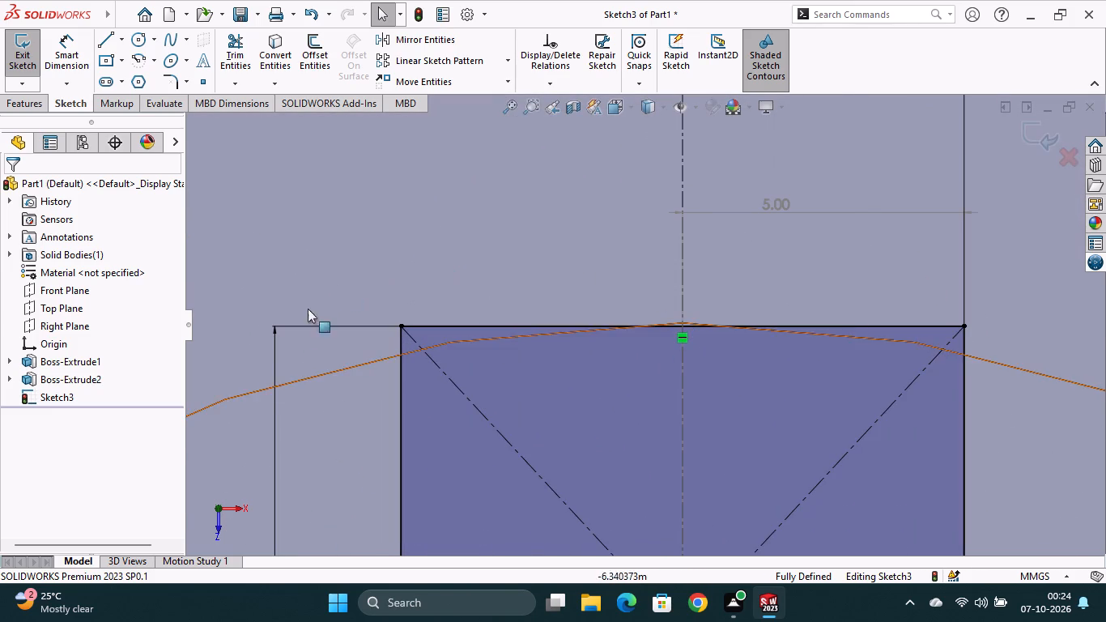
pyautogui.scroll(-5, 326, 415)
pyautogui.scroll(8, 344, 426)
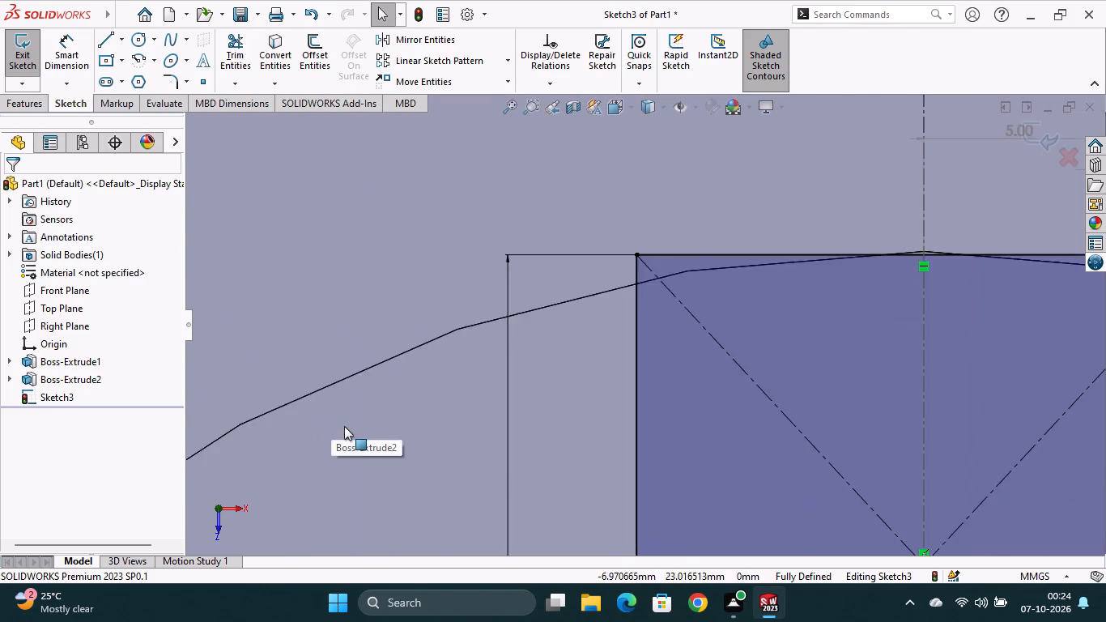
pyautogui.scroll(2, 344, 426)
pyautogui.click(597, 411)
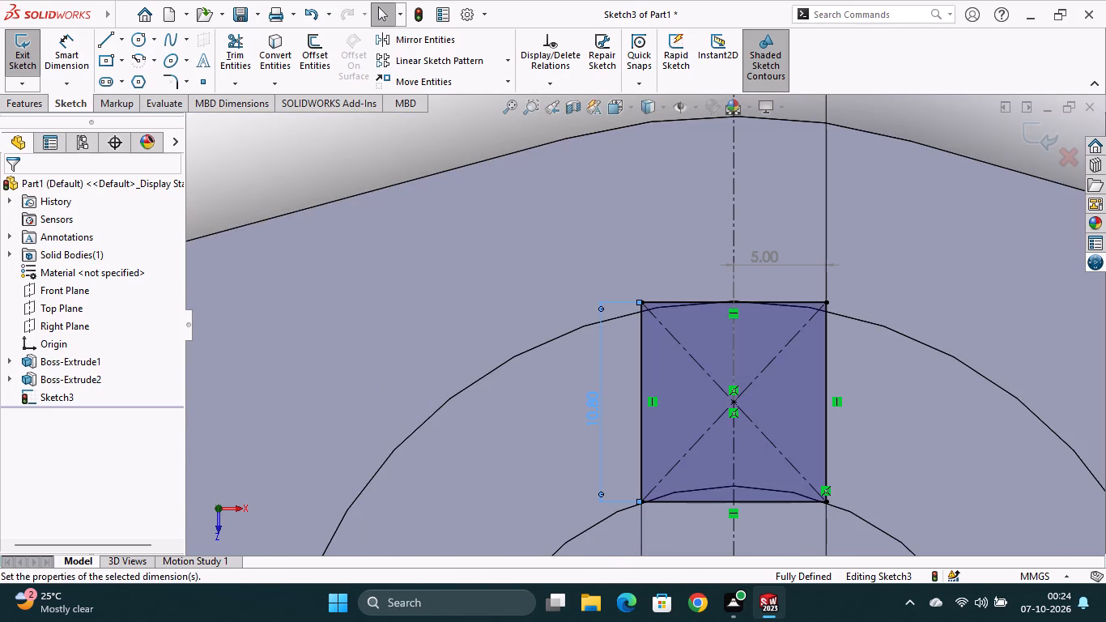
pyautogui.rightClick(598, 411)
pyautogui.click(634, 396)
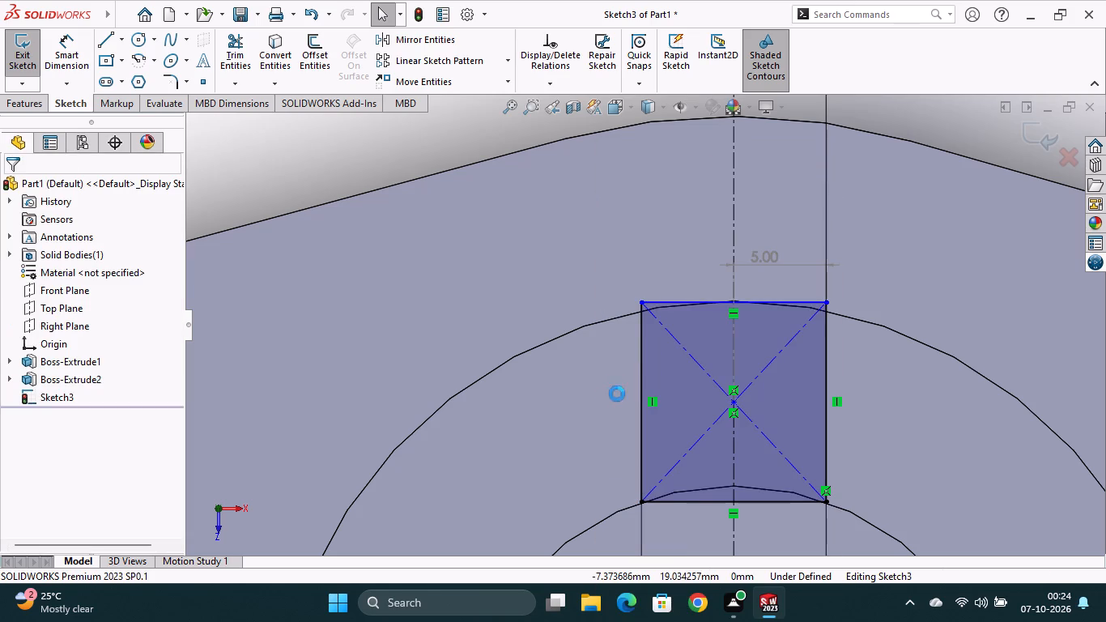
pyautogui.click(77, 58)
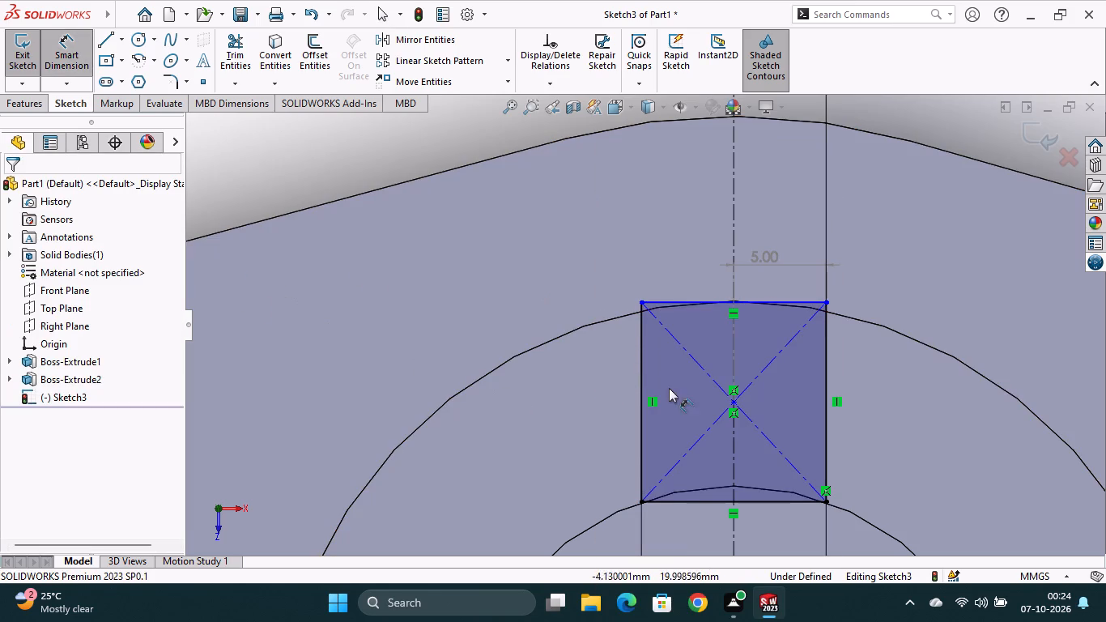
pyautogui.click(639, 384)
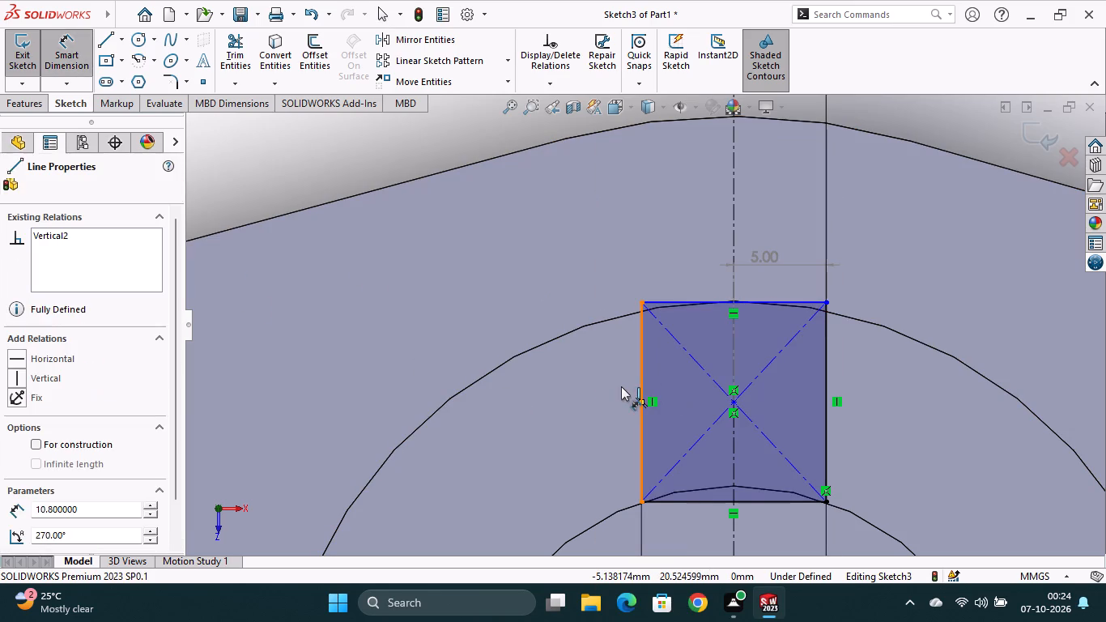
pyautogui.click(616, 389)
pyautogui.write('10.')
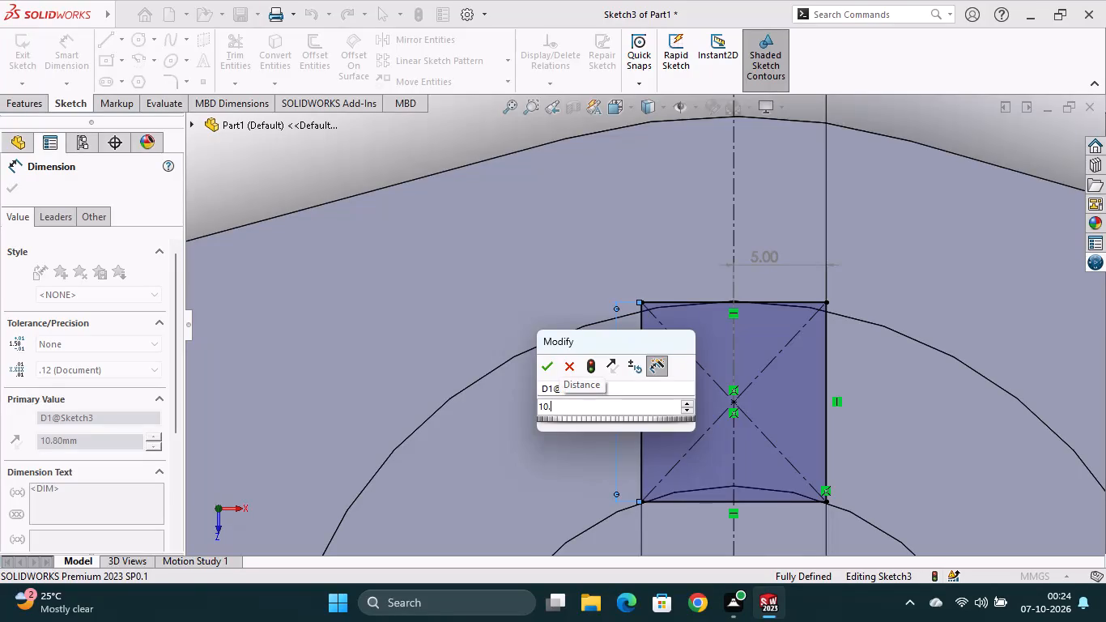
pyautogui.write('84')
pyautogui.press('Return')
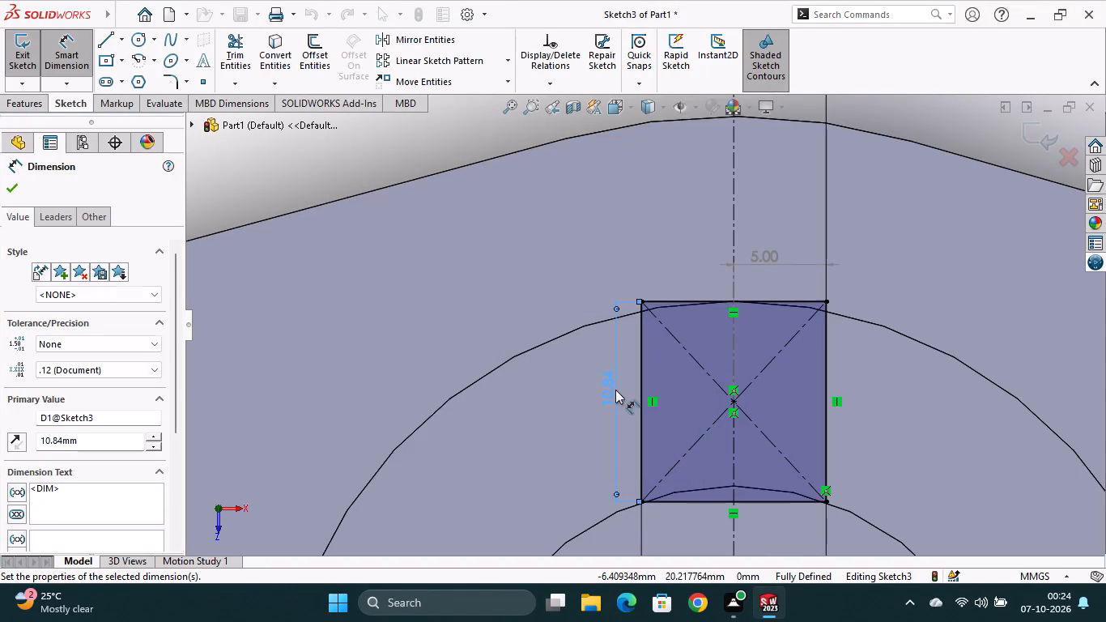
# Examine closely how the slot square's upper edge meets the top of the cylinder's outer circle.
pyautogui.scroll(3, 761, 307)
pyautogui.scroll(-5, 717, 313)
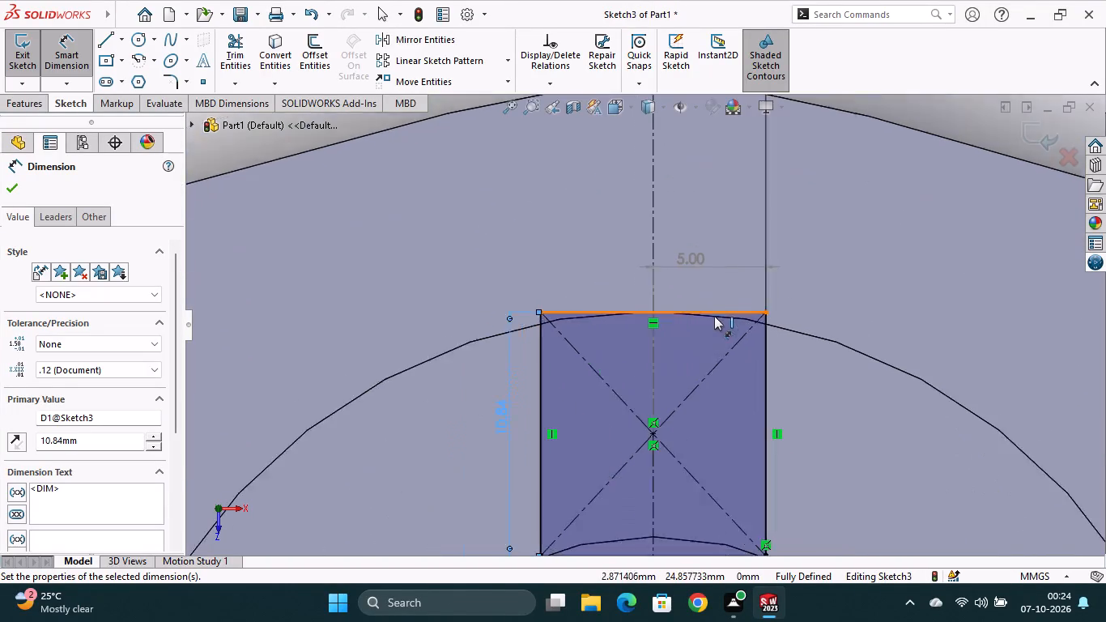
pyautogui.scroll(-5, 678, 327)
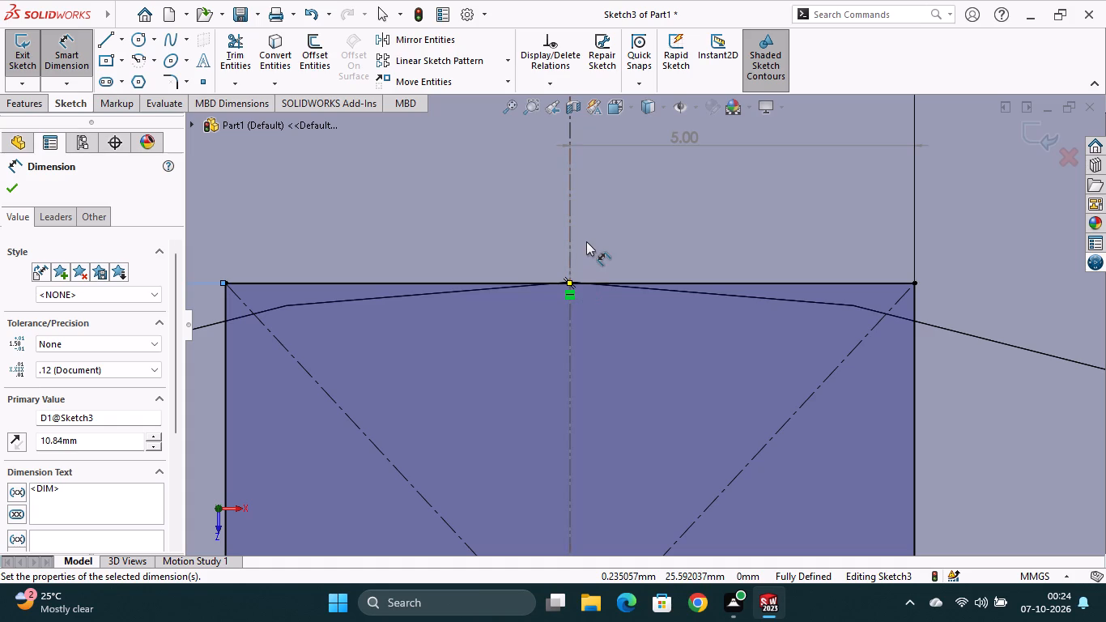
pyautogui.press('Escape')
pyautogui.scroll(-7, 549, 290)
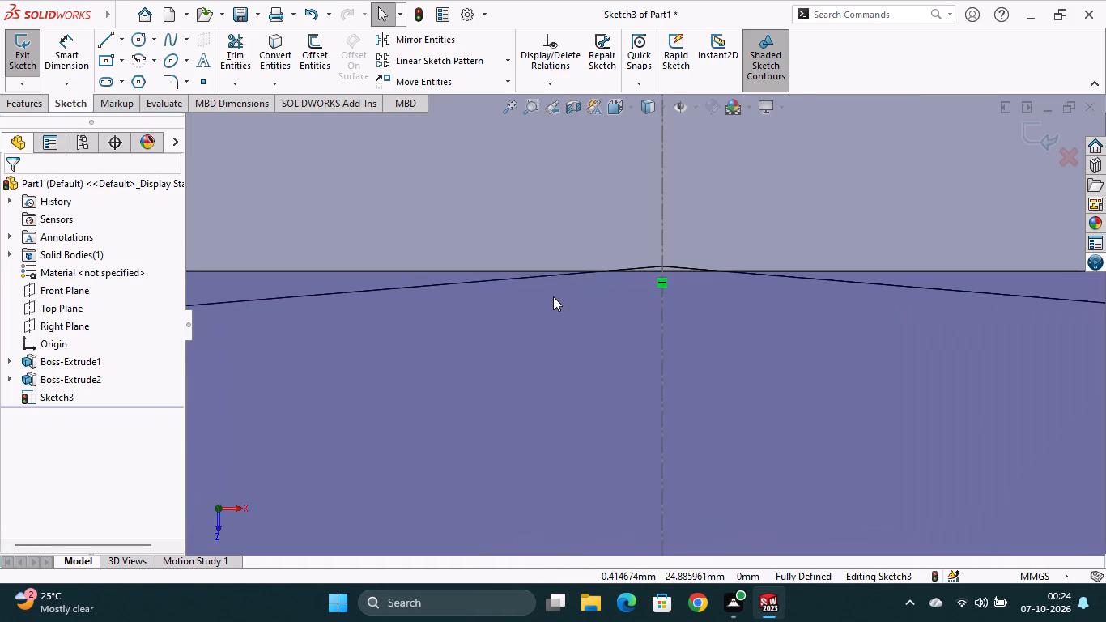
pyautogui.scroll(4, 553, 296)
pyautogui.scroll(-7, 564, 308)
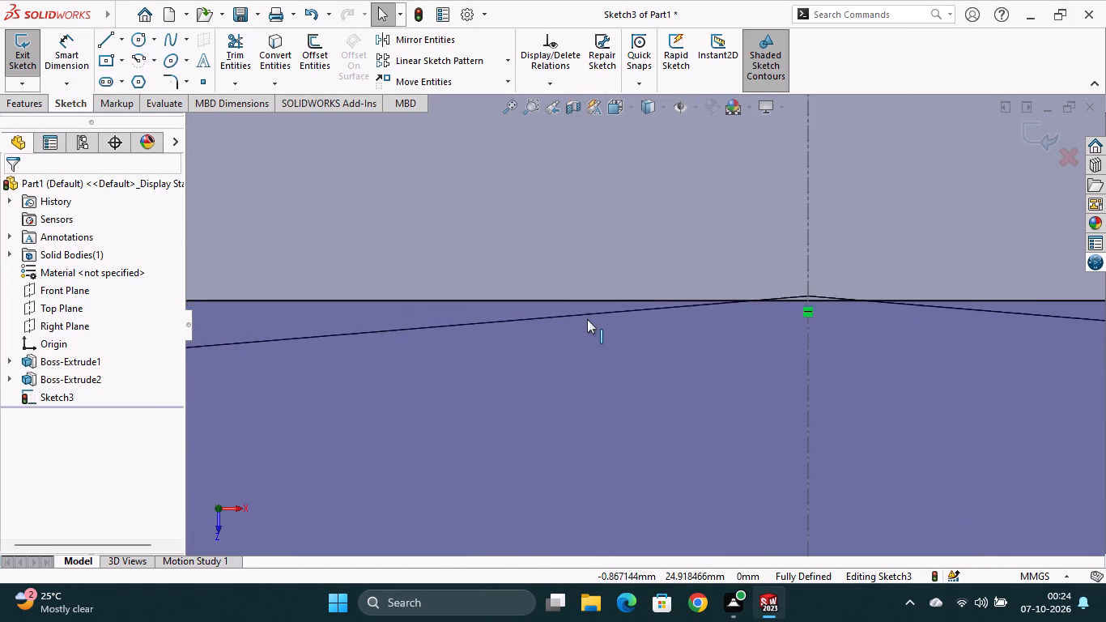
pyautogui.scroll(-2, 587, 319)
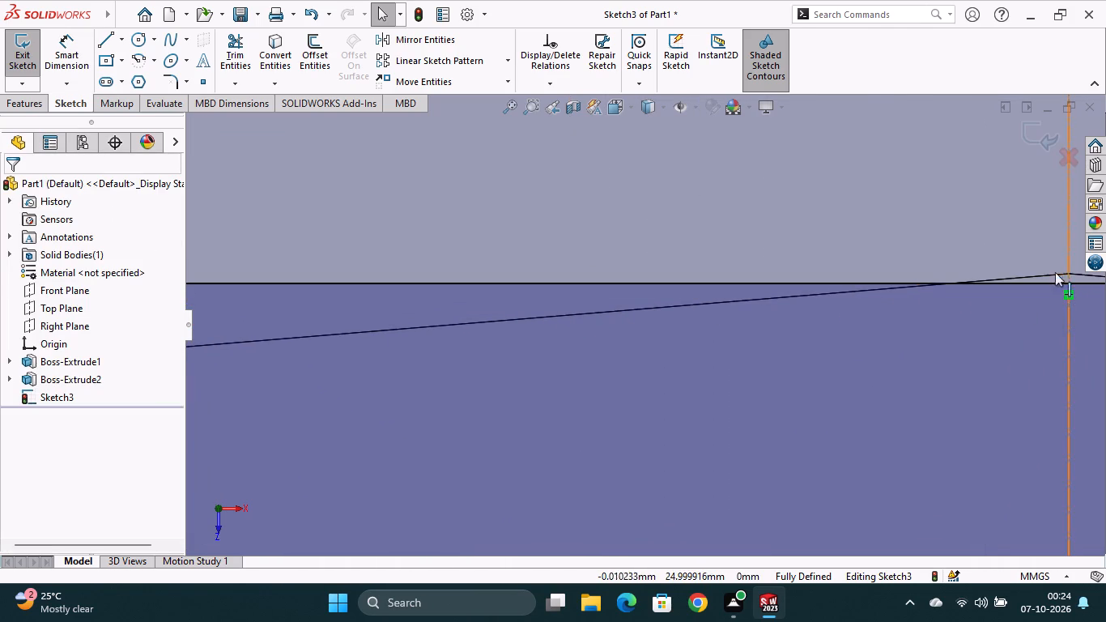
pyautogui.scroll(-1, 972, 273)
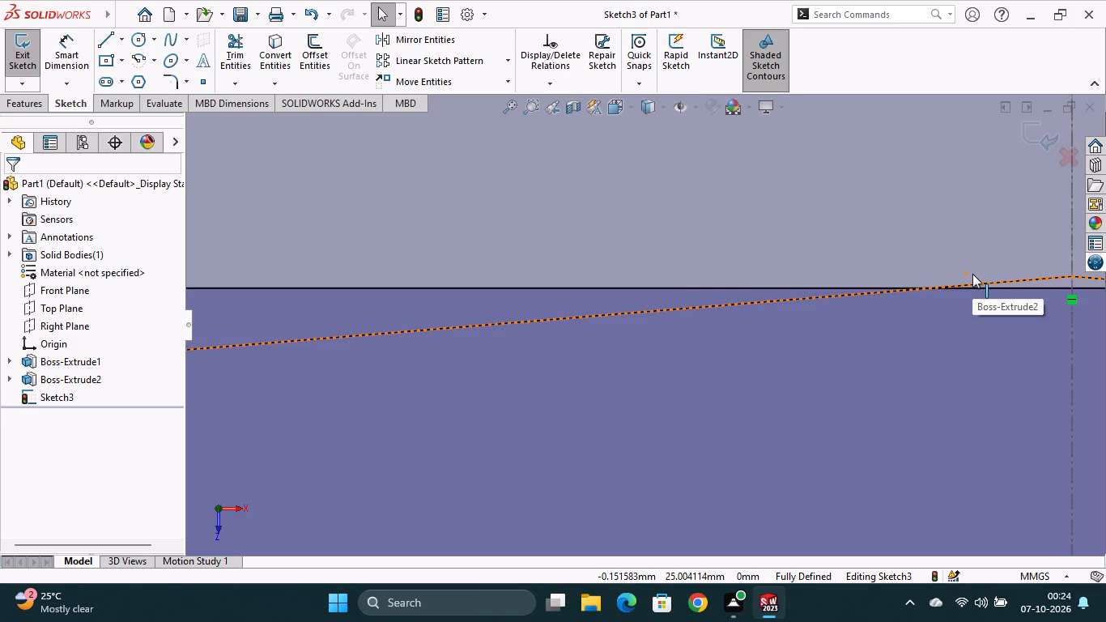
pyautogui.scroll(-2, 972, 274)
pyautogui.scroll(8, 970, 276)
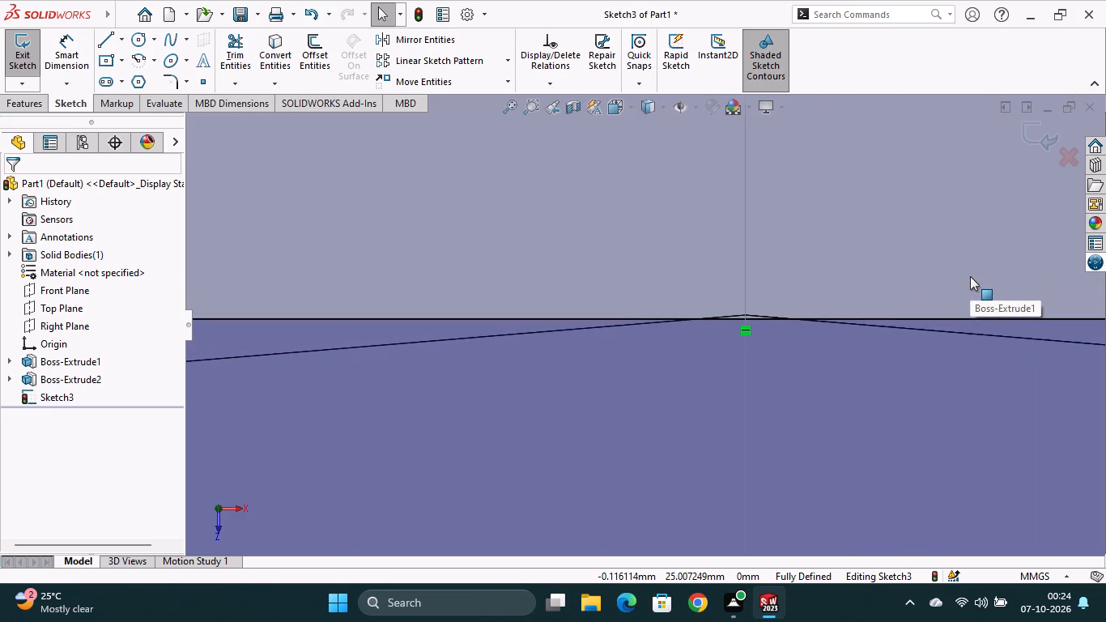
pyautogui.scroll(-2, 813, 306)
pyautogui.scroll(3, 813, 306)
pyautogui.scroll(-8, 813, 306)
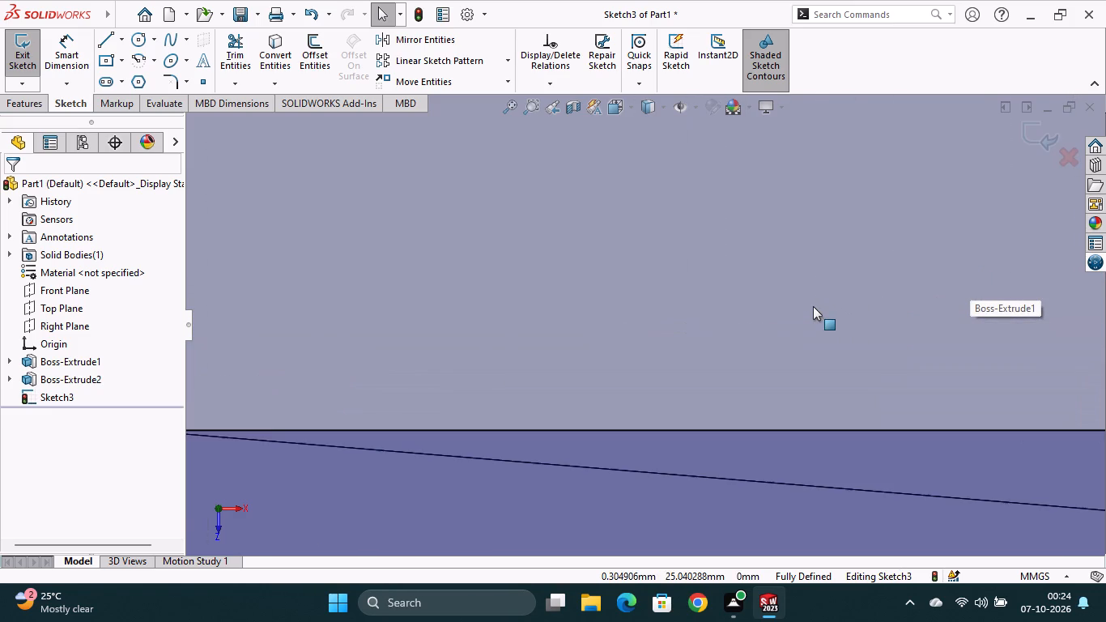
pyautogui.scroll(-3, 815, 313)
pyautogui.scroll(20, 815, 320)
pyautogui.scroll(5, 815, 320)
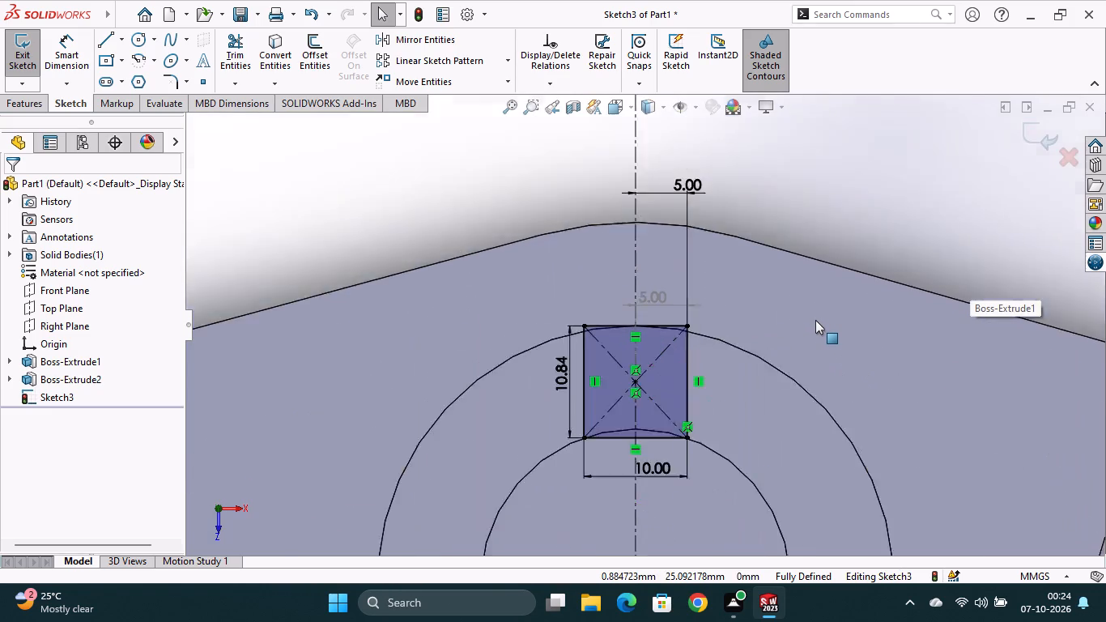
pyautogui.scroll(1, 815, 320)
# Delete the slot square's vertical dimension and re-dimension its left side to 10.92 mm.
pyautogui.click(602, 353)
pyautogui.rightClick(608, 355)
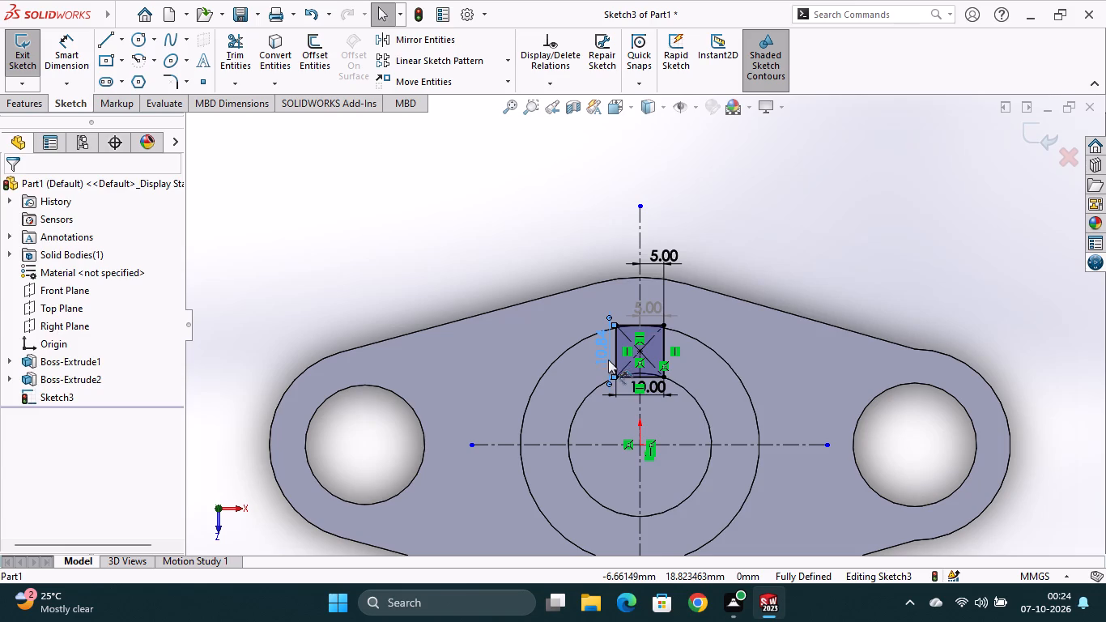
pyautogui.click(636, 390)
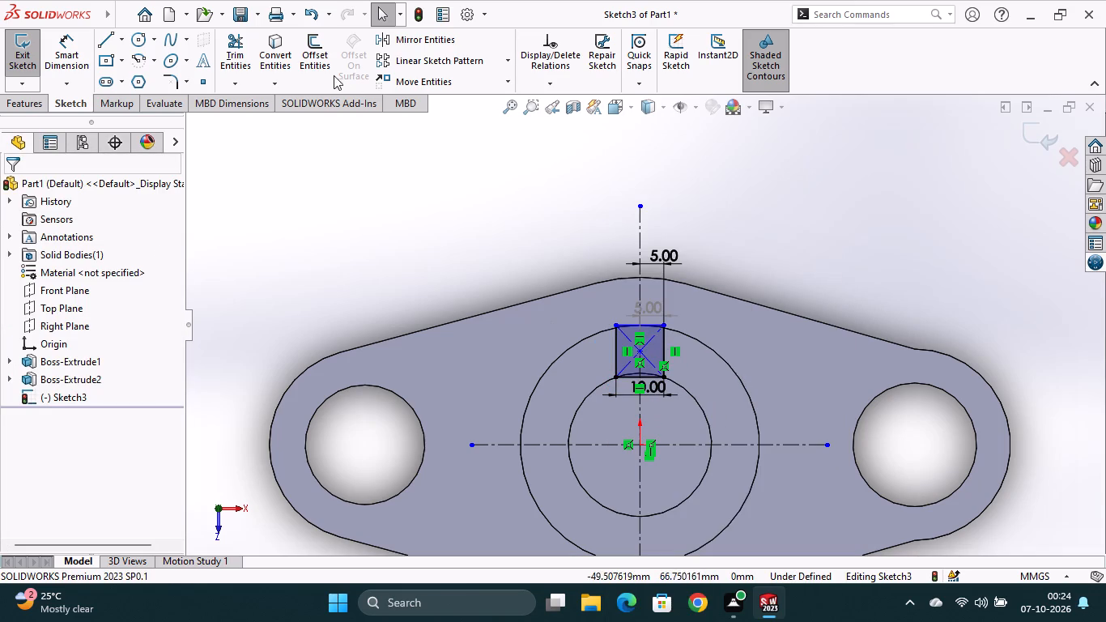
pyautogui.click(60, 52)
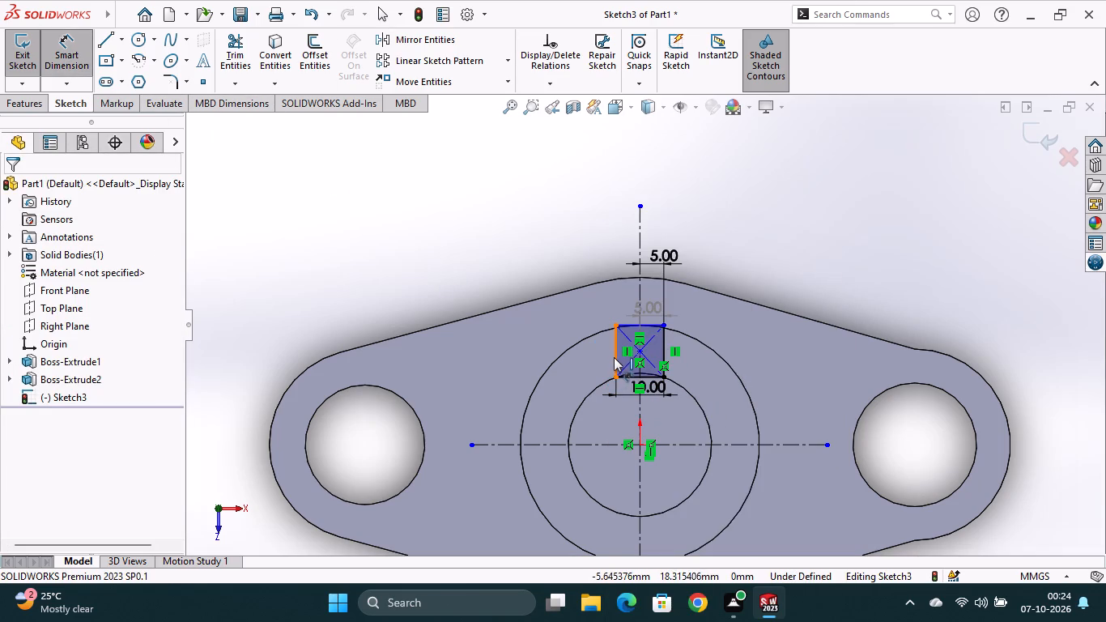
pyautogui.click(614, 356)
pyautogui.click(601, 356)
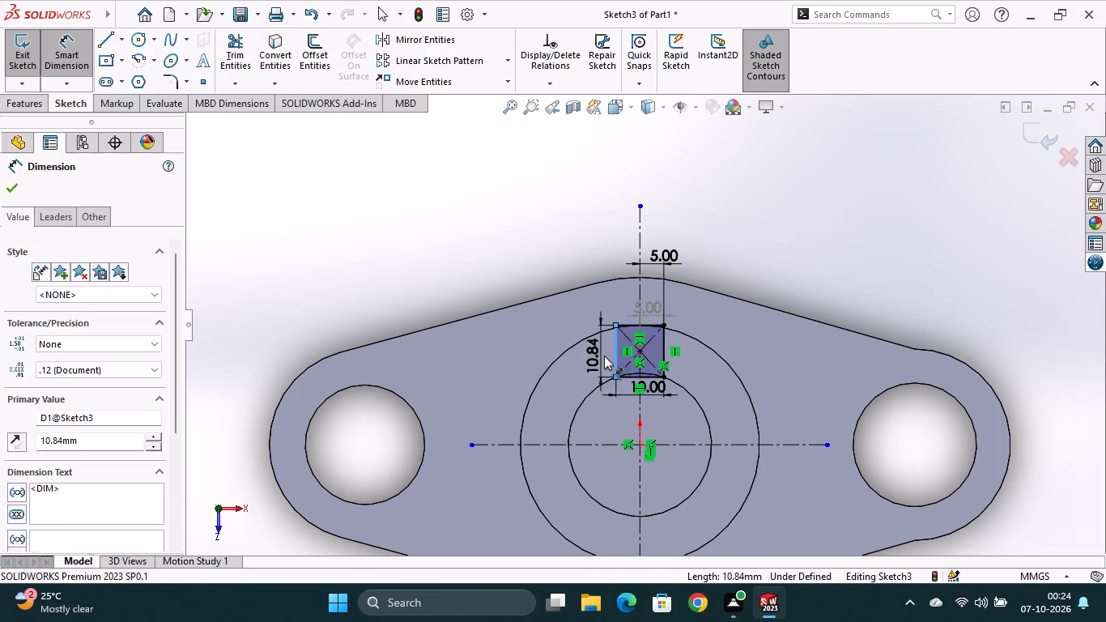
pyautogui.write('10')
pyautogui.press('.')
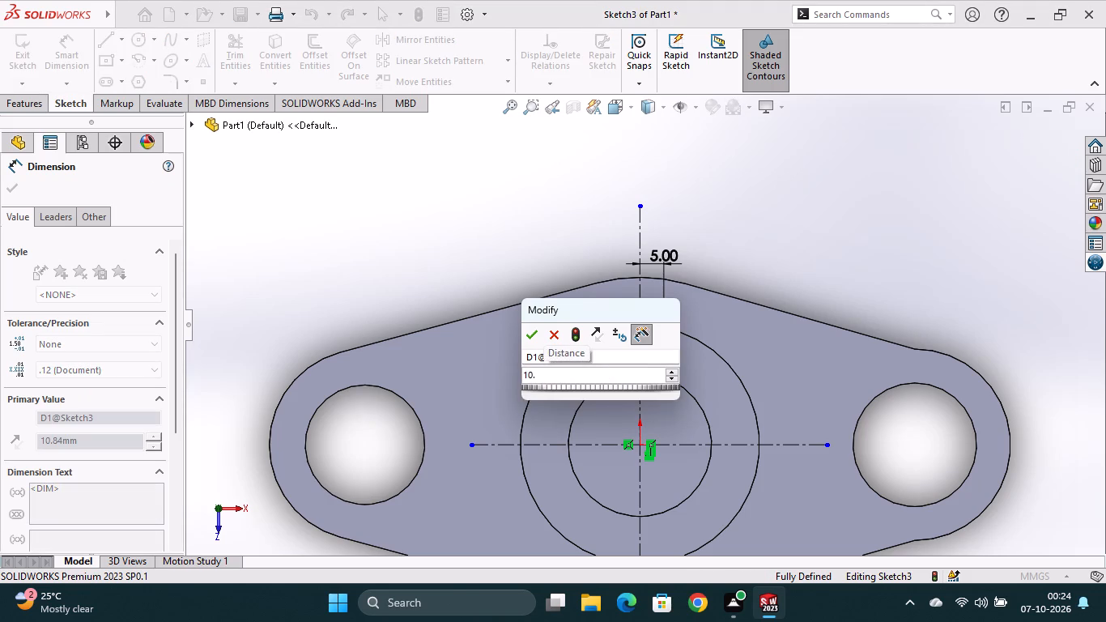
pyautogui.press('9')
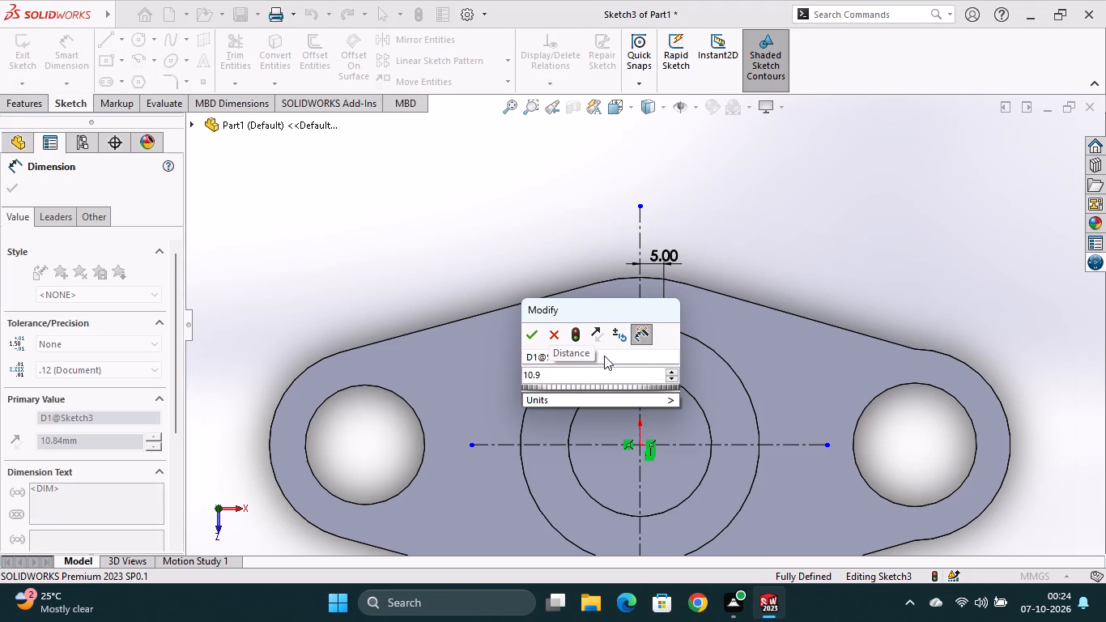
pyautogui.press('2')
pyautogui.press('Return')
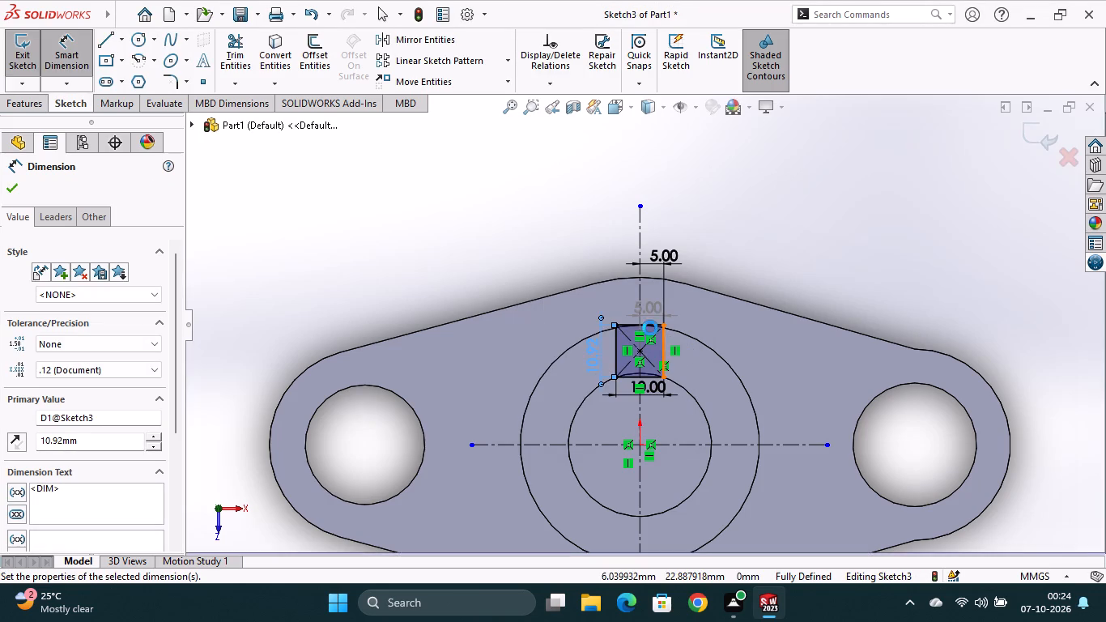
pyautogui.scroll(4, 642, 329)
pyautogui.scroll(-6, 642, 329)
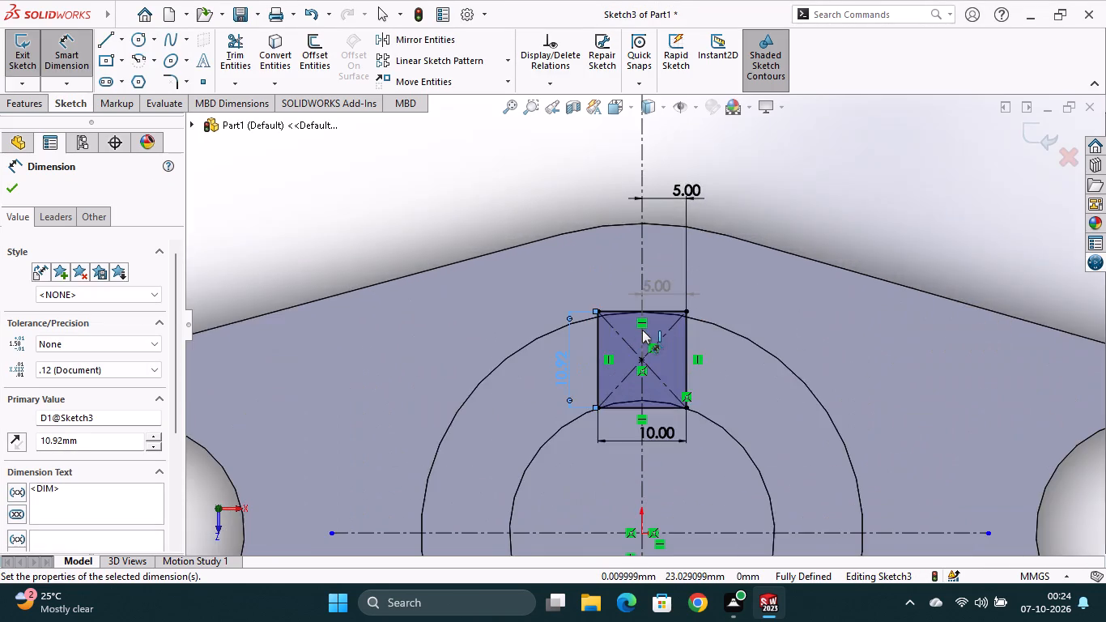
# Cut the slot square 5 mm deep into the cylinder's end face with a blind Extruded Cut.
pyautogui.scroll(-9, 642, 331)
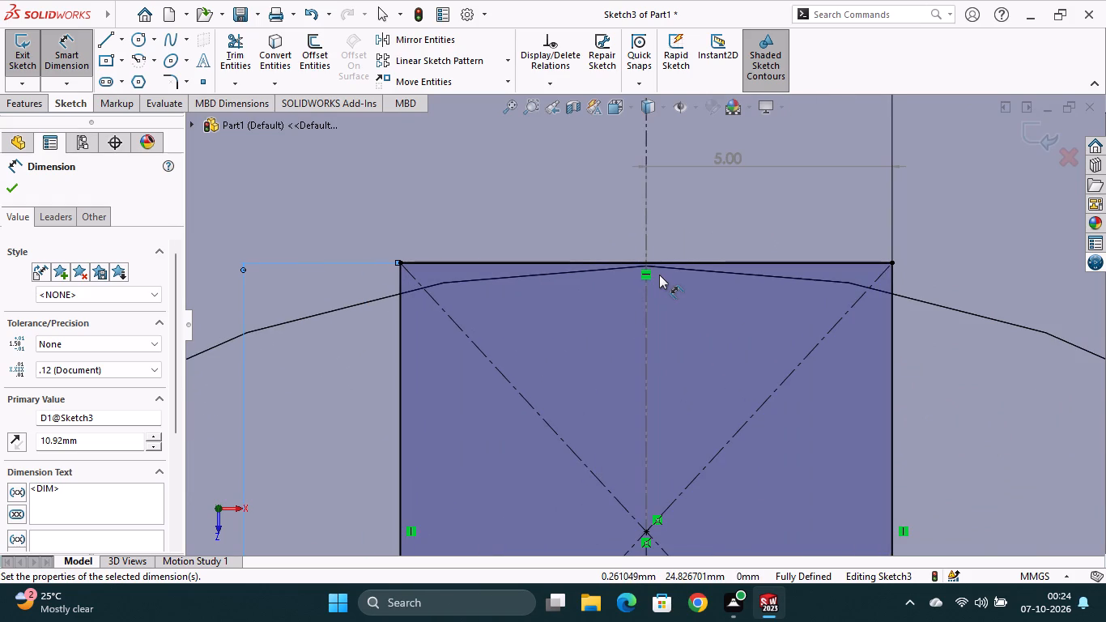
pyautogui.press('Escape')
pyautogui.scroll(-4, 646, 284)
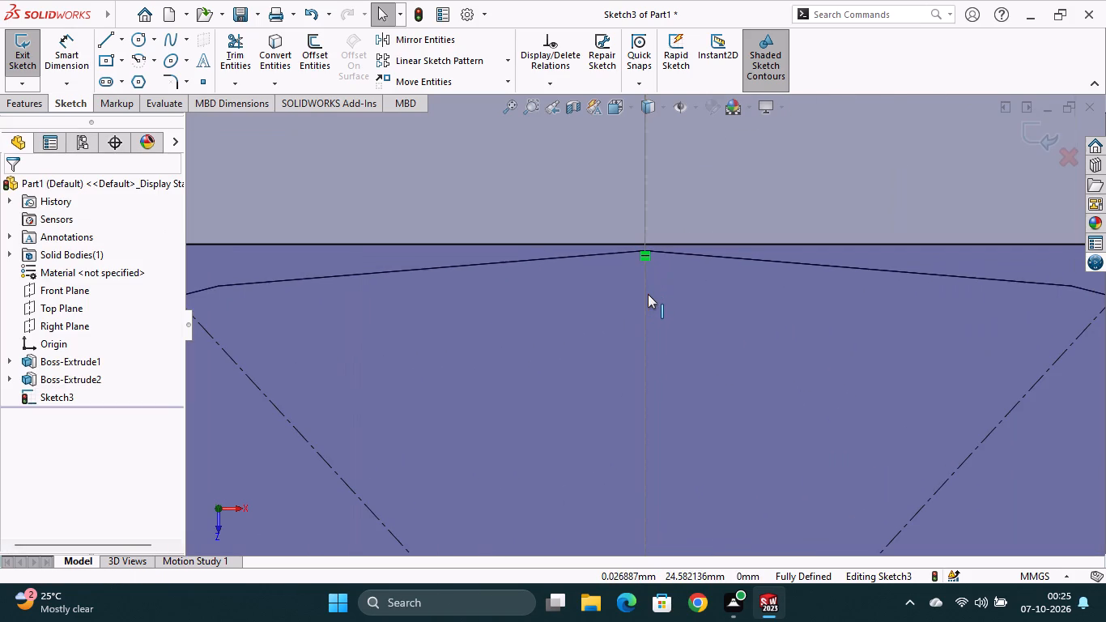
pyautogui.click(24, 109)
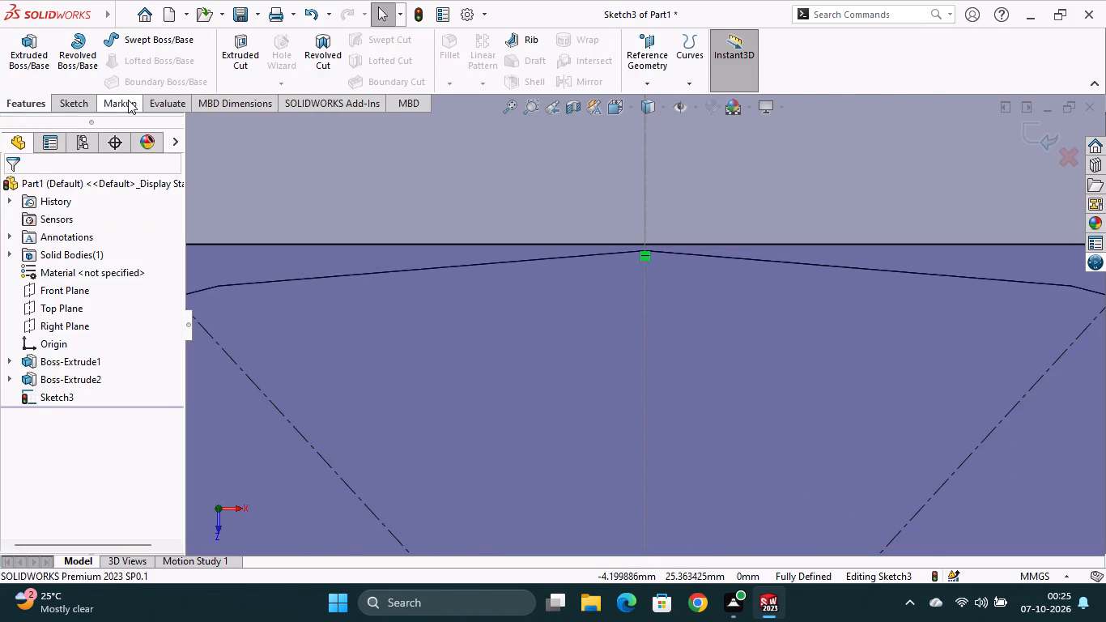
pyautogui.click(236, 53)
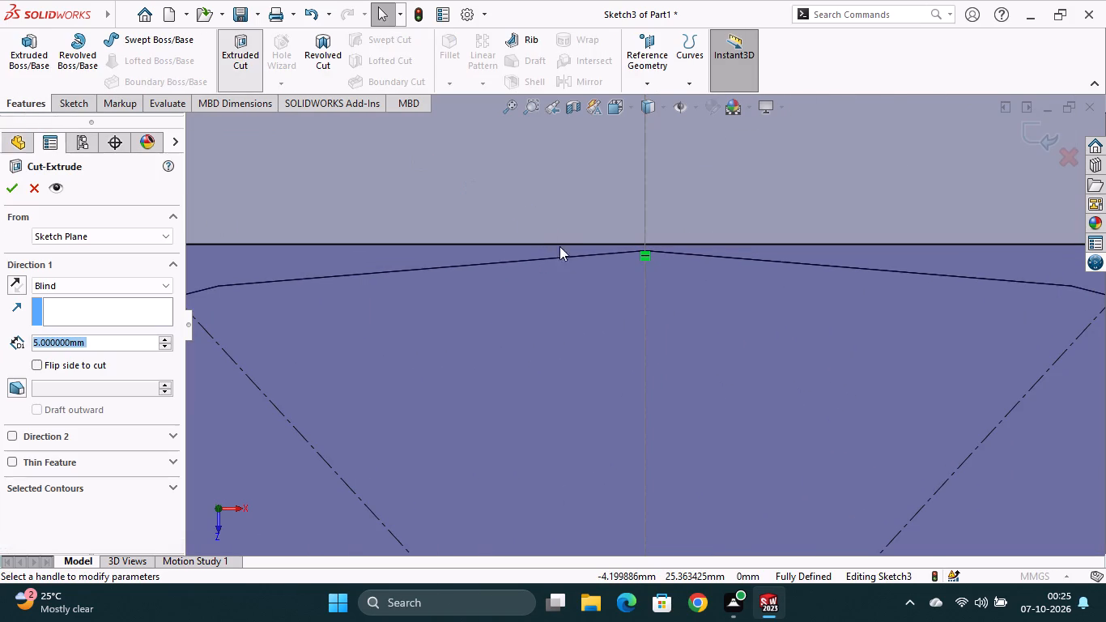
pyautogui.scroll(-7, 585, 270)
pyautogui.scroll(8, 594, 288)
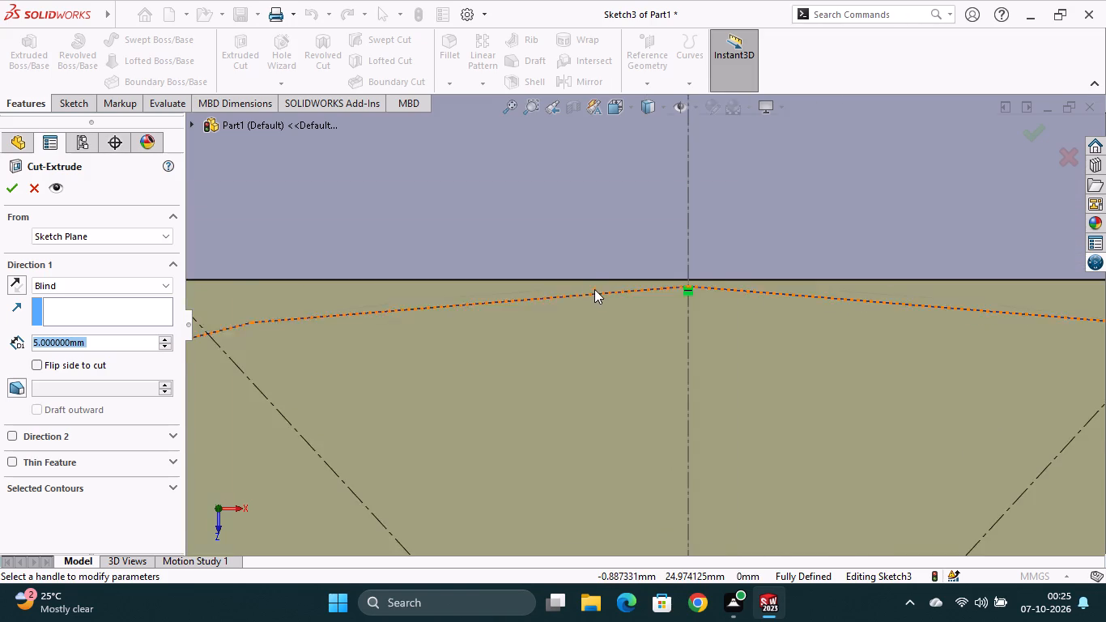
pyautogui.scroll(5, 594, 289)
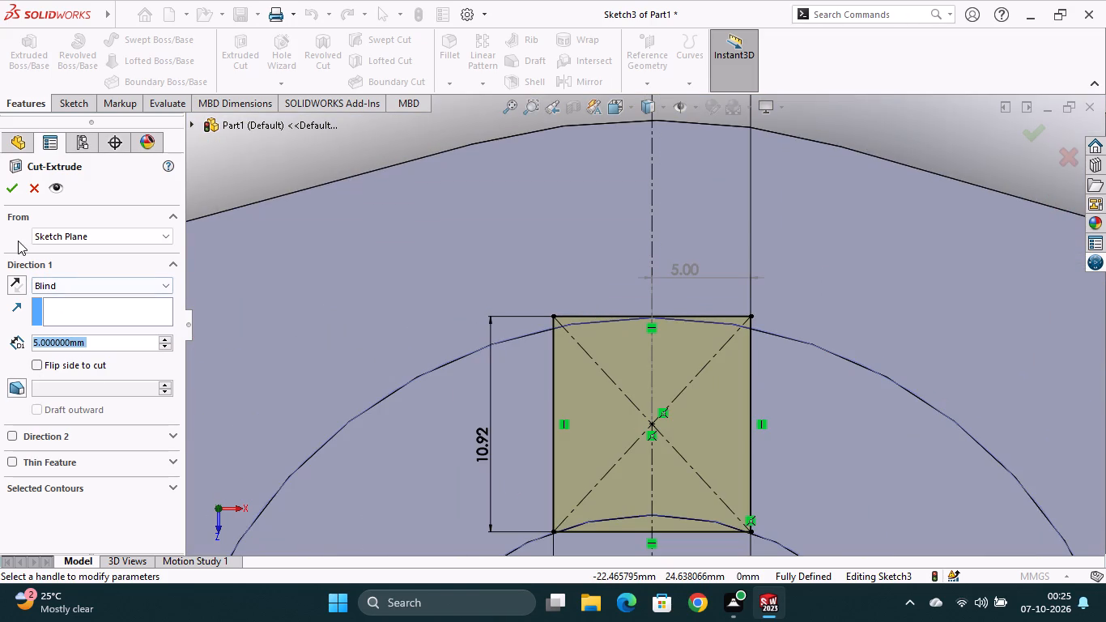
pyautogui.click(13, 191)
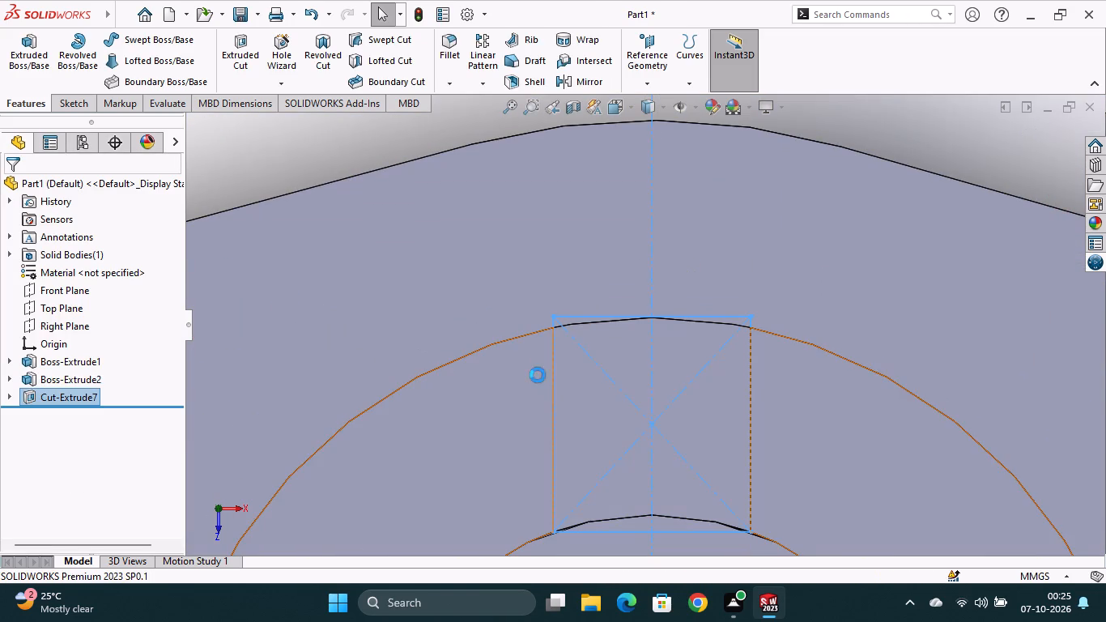
# Inspect the single slot cut in the cylinder's rim up close and from several angles.
pyautogui.scroll(-2, 723, 457)
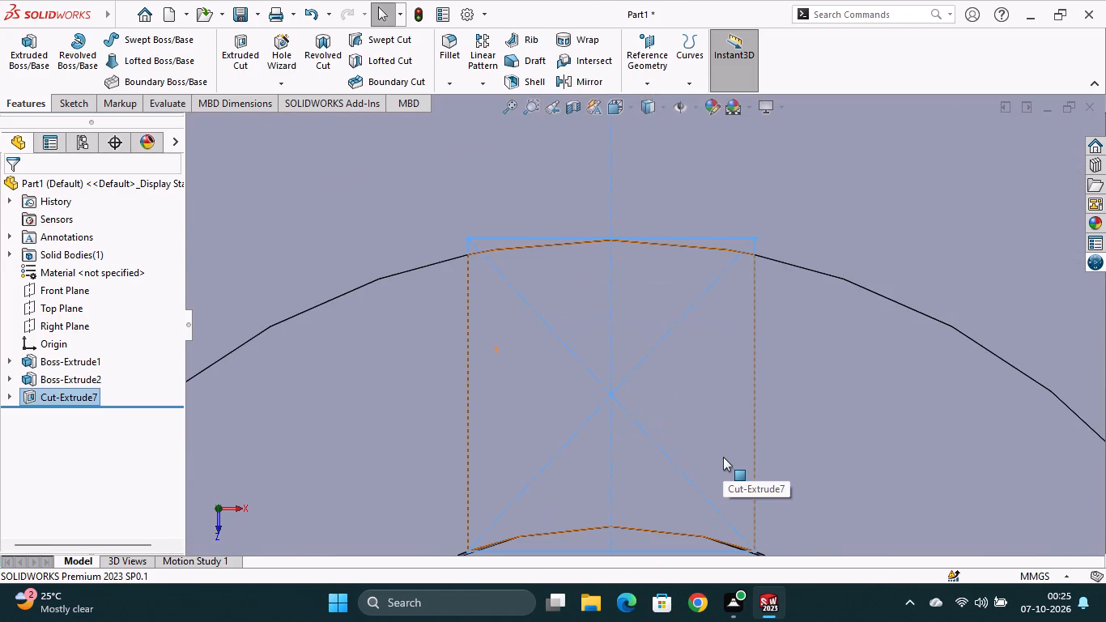
pyautogui.scroll(9, 723, 457)
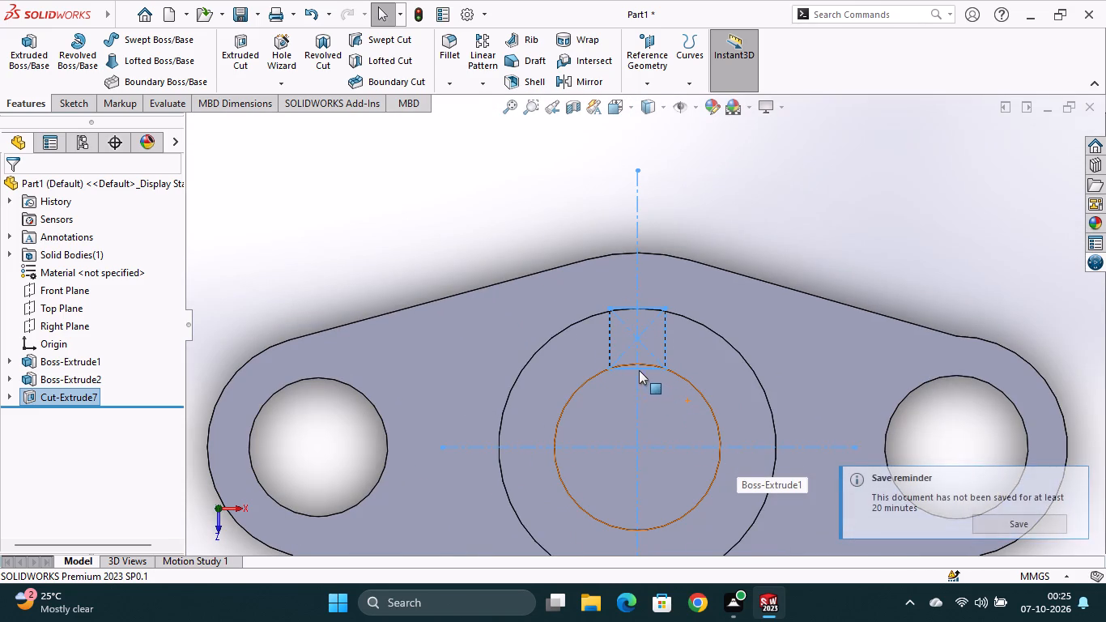
pyautogui.moveTo(775, 395); pyautogui.dragTo(765, 357, button='middle')
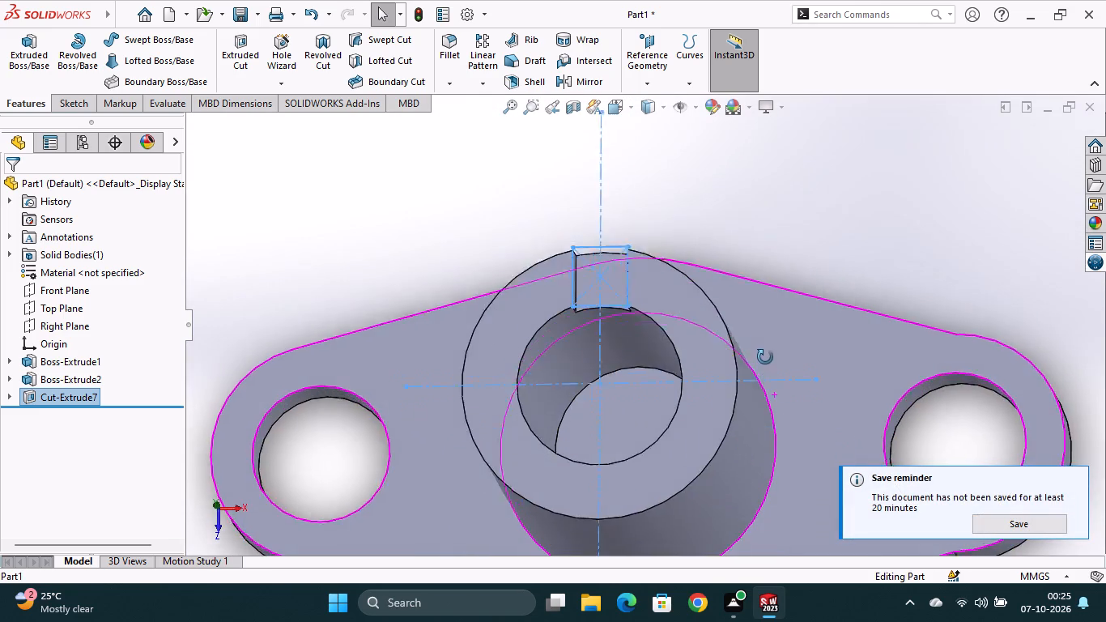
pyautogui.moveTo(765, 357); pyautogui.dragTo(721, 330, button='middle')
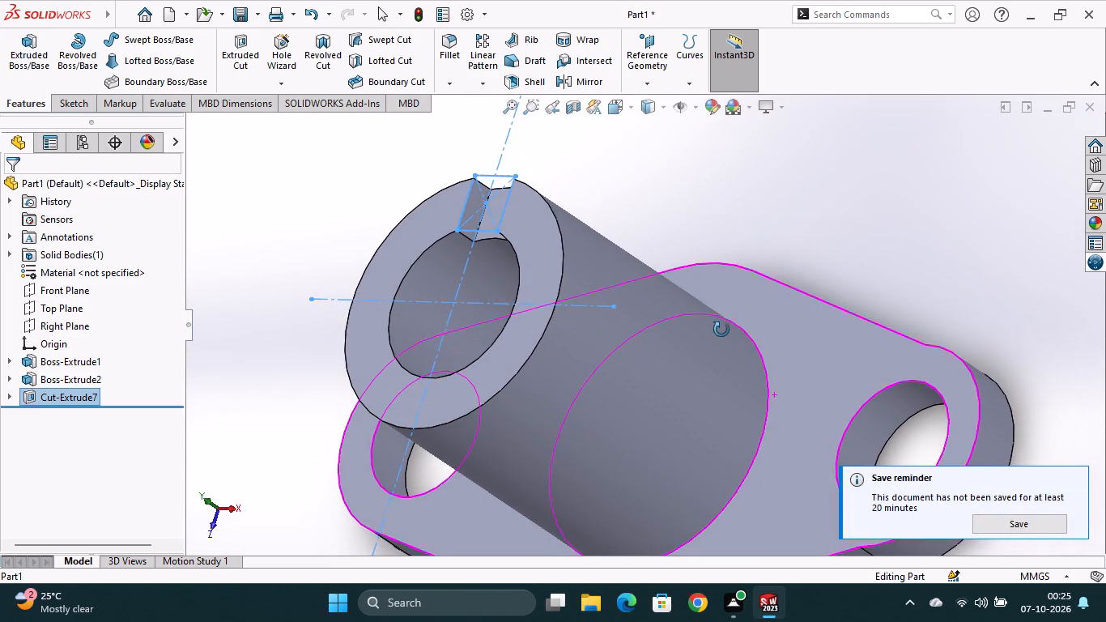
pyautogui.moveTo(721, 330); pyautogui.dragTo(653, 475, button='middle')
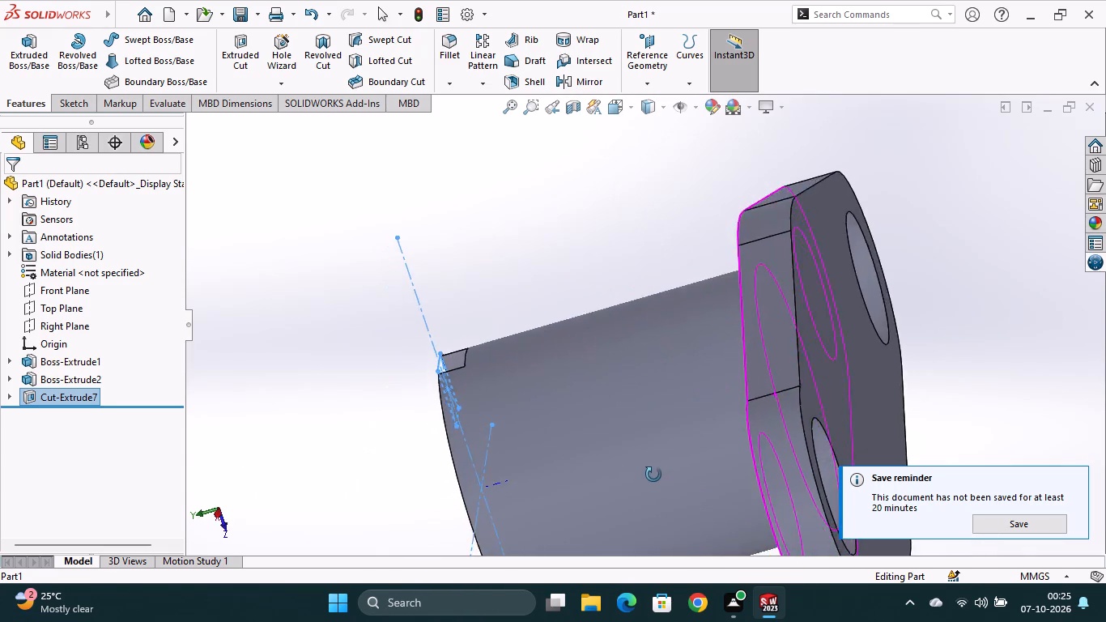
pyautogui.moveTo(653, 475); pyautogui.dragTo(761, 491, button='middle')
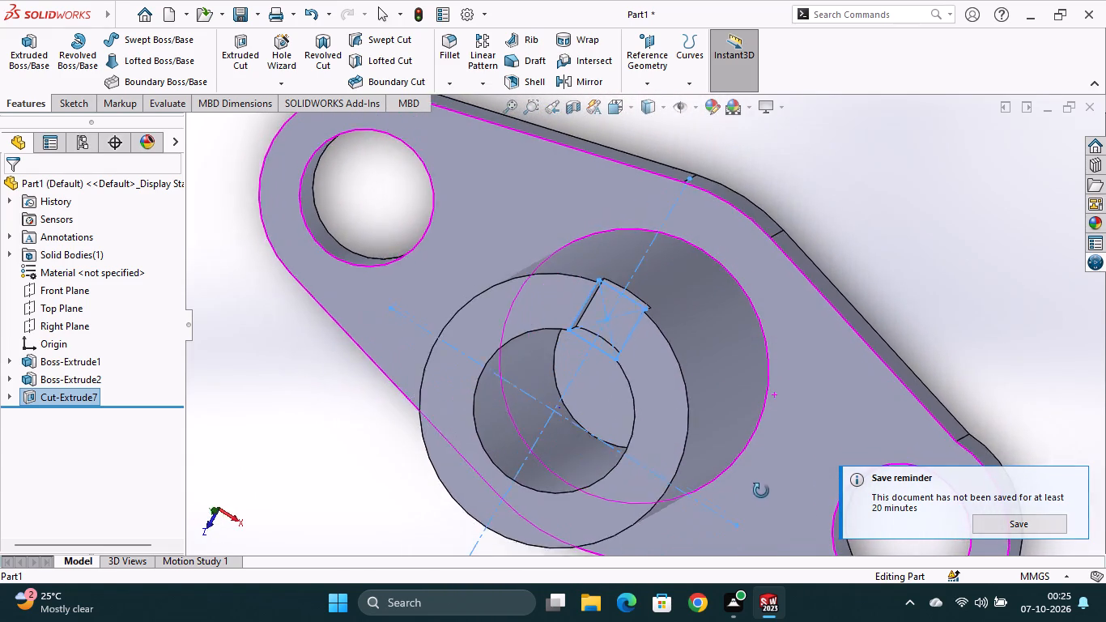
pyautogui.moveTo(761, 491); pyautogui.dragTo(767, 464, button='middle')
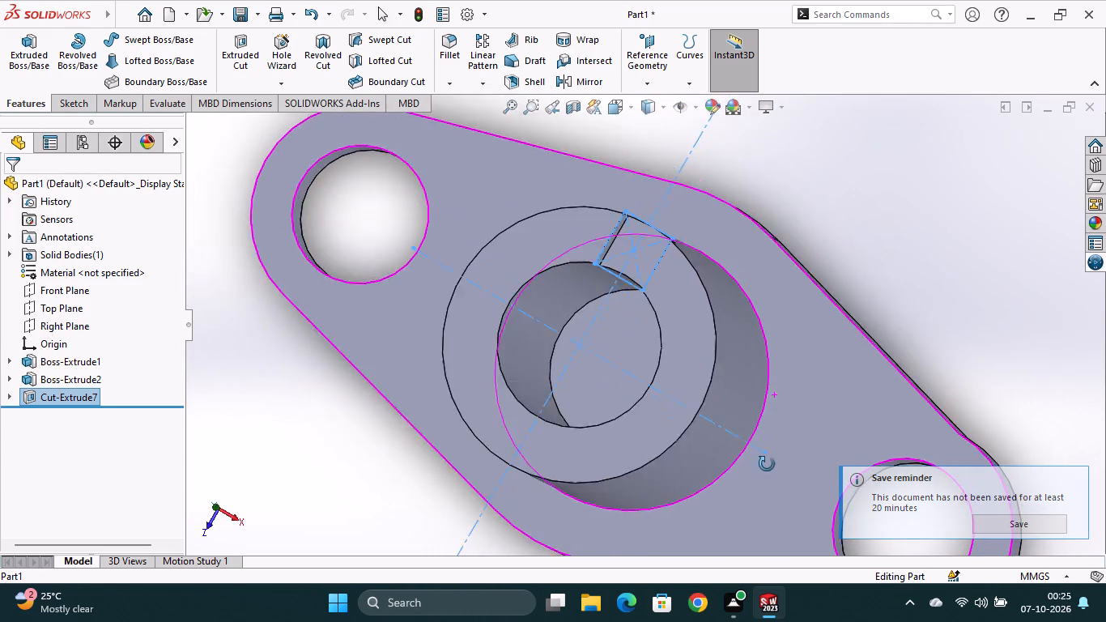
pyautogui.moveTo(767, 464); pyautogui.dragTo(767, 502, button='middle')
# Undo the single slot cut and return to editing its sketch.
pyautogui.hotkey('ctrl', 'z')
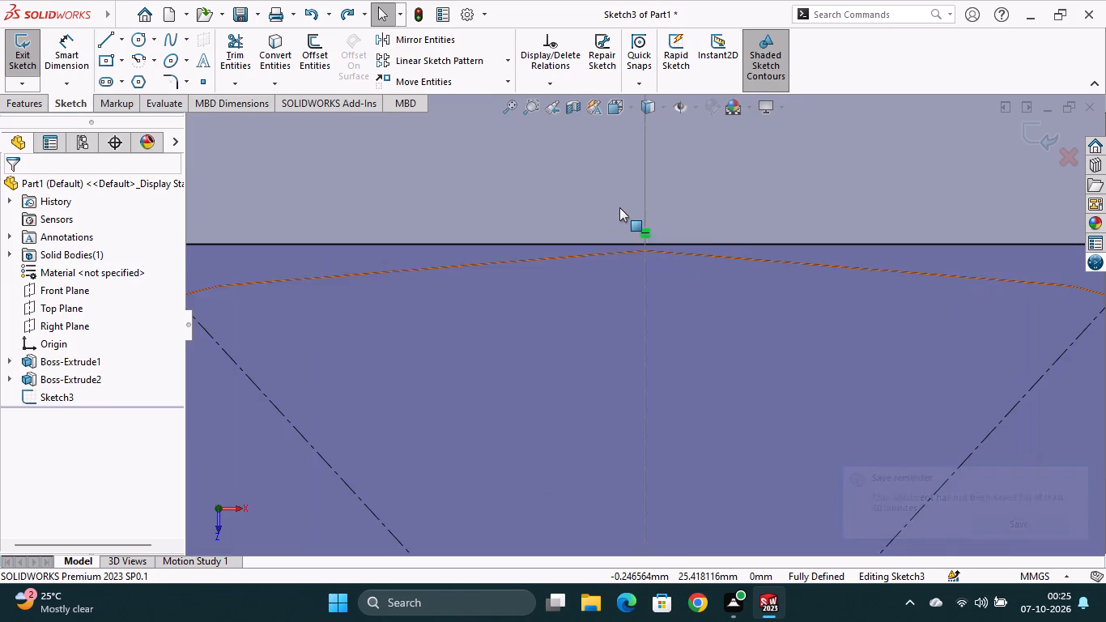
# Create a circular sketch pattern of the slot square about the cylinder's centre, with 4 equally spaced instances over 360 degrees.
pyautogui.scroll(-2, 619, 207)
pyautogui.scroll(8, 619, 207)
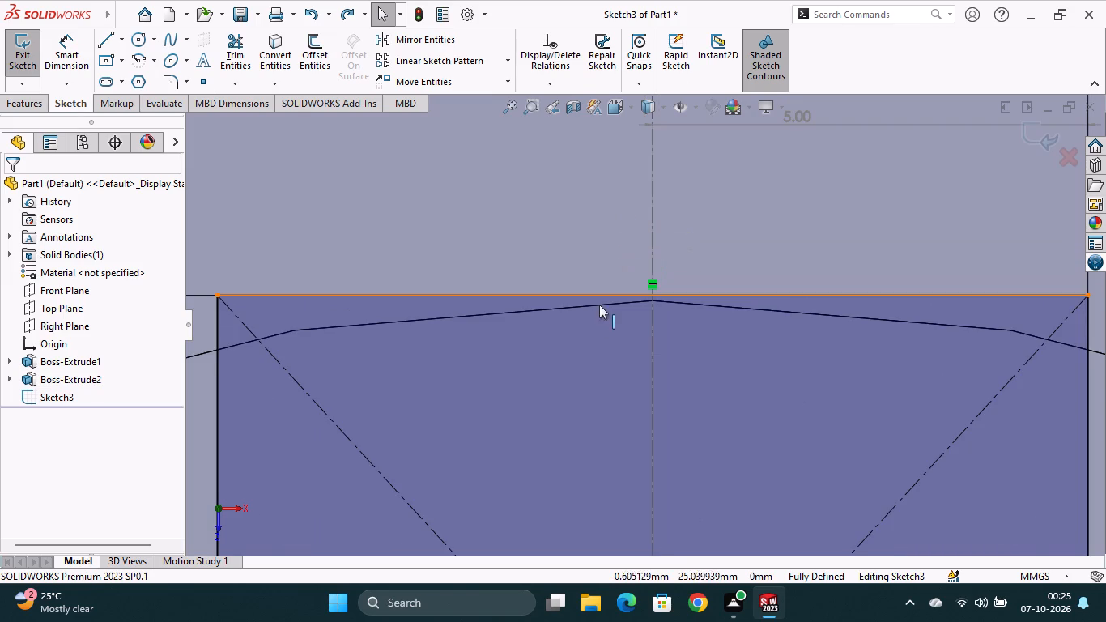
pyautogui.scroll(11, 623, 370)
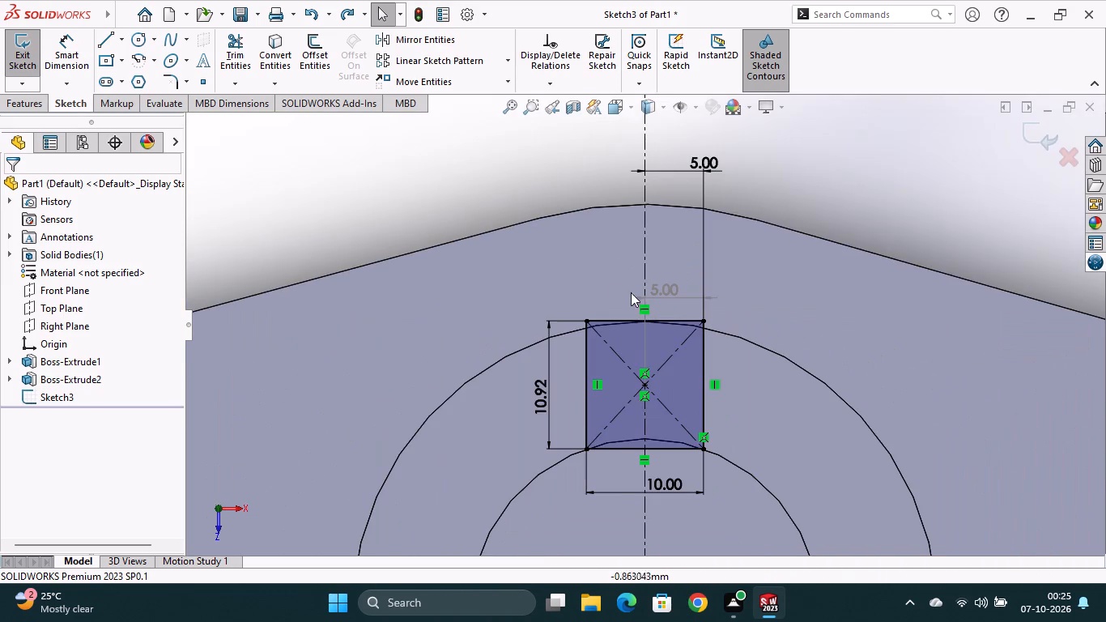
pyautogui.click(508, 62)
pyautogui.click(475, 104)
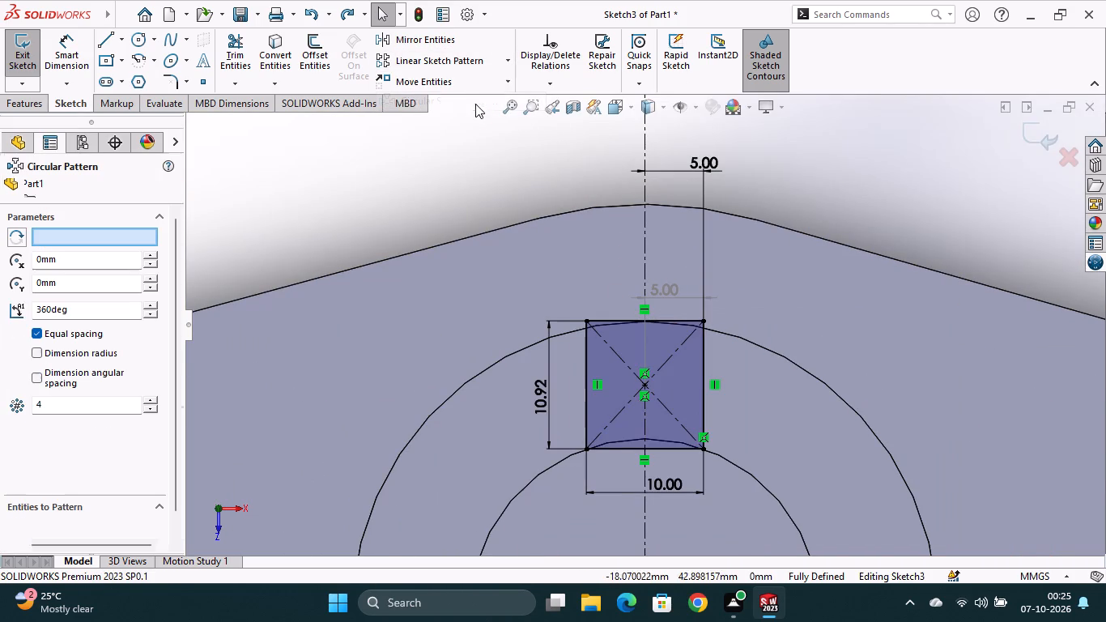
pyautogui.scroll(-4, 437, 313)
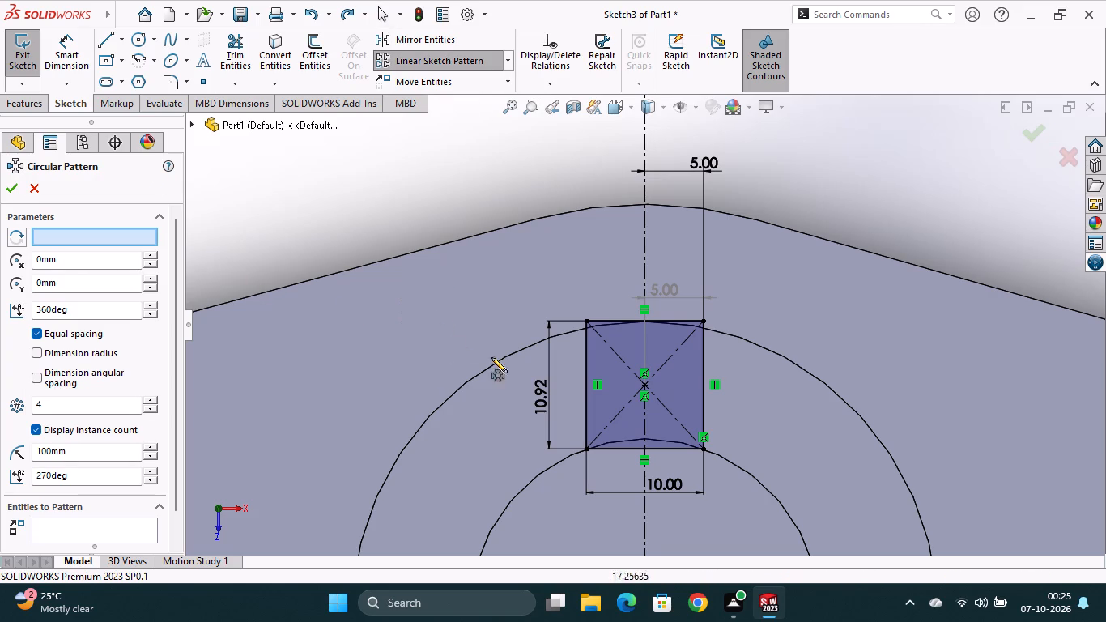
pyautogui.scroll(2, 539, 439)
pyautogui.scroll(9, 601, 460)
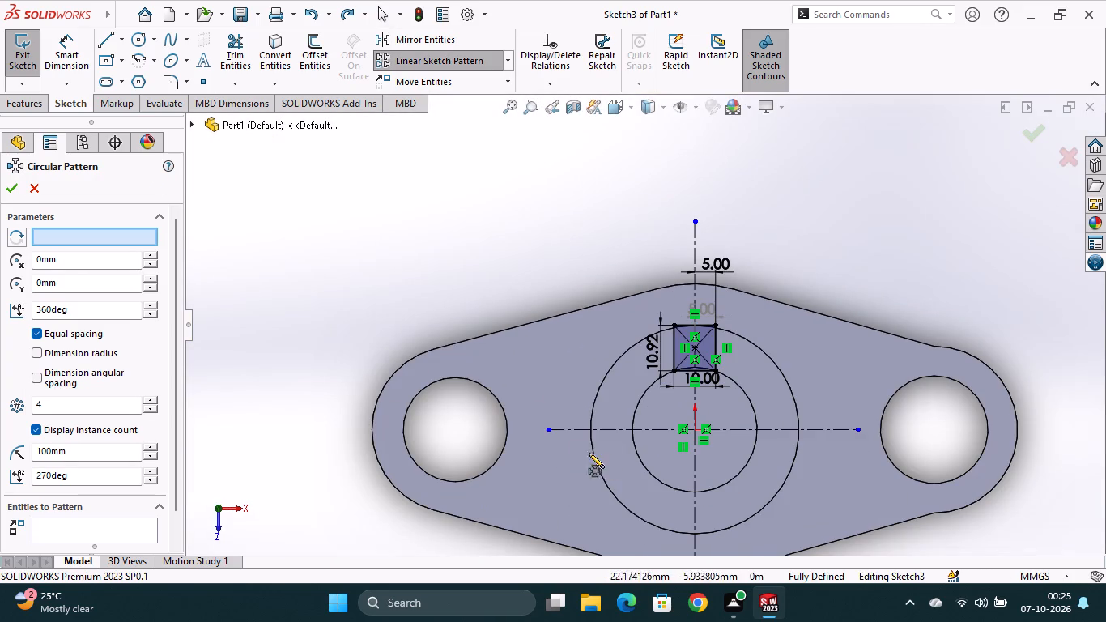
pyautogui.click(576, 430)
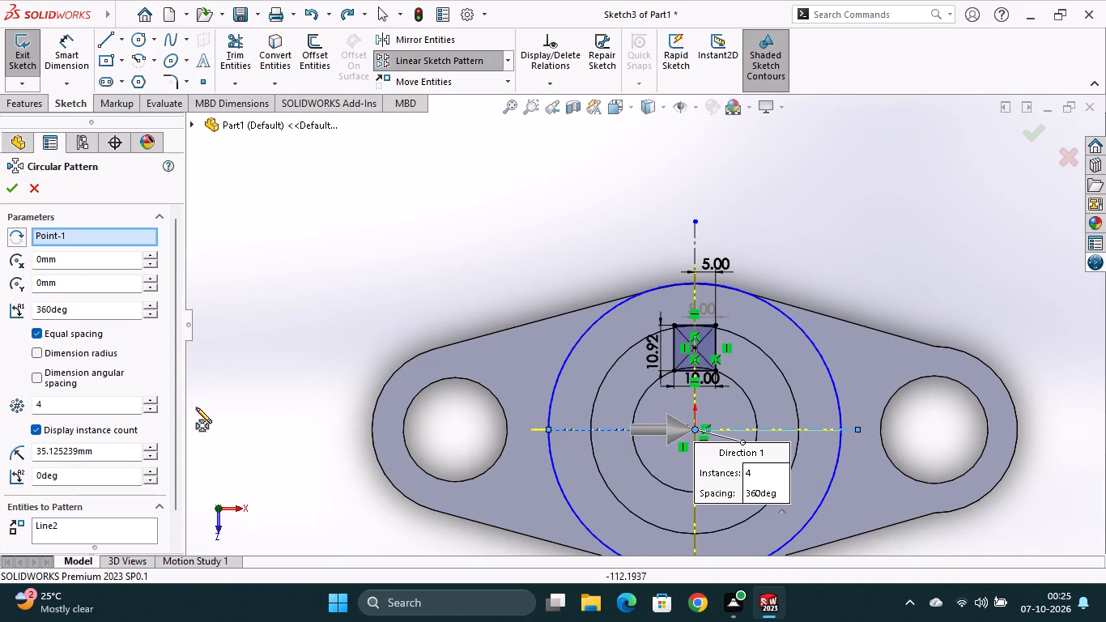
pyautogui.moveTo(52, 404); pyautogui.dragTo(37, 405)
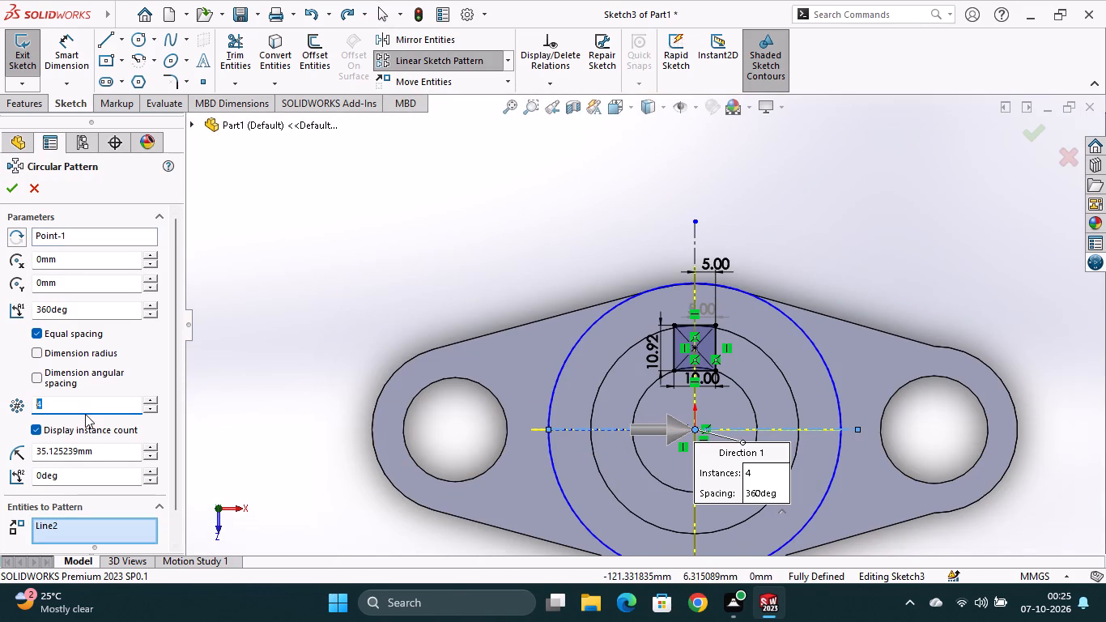
pyautogui.press('4')
pyautogui.press('Return')
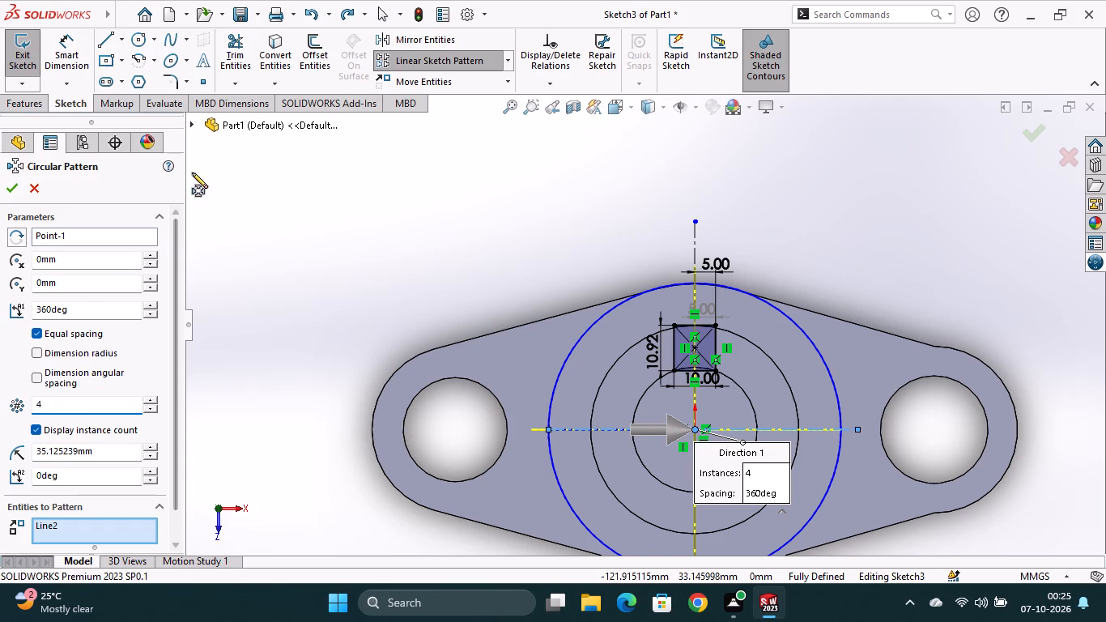
pyautogui.click(709, 347)
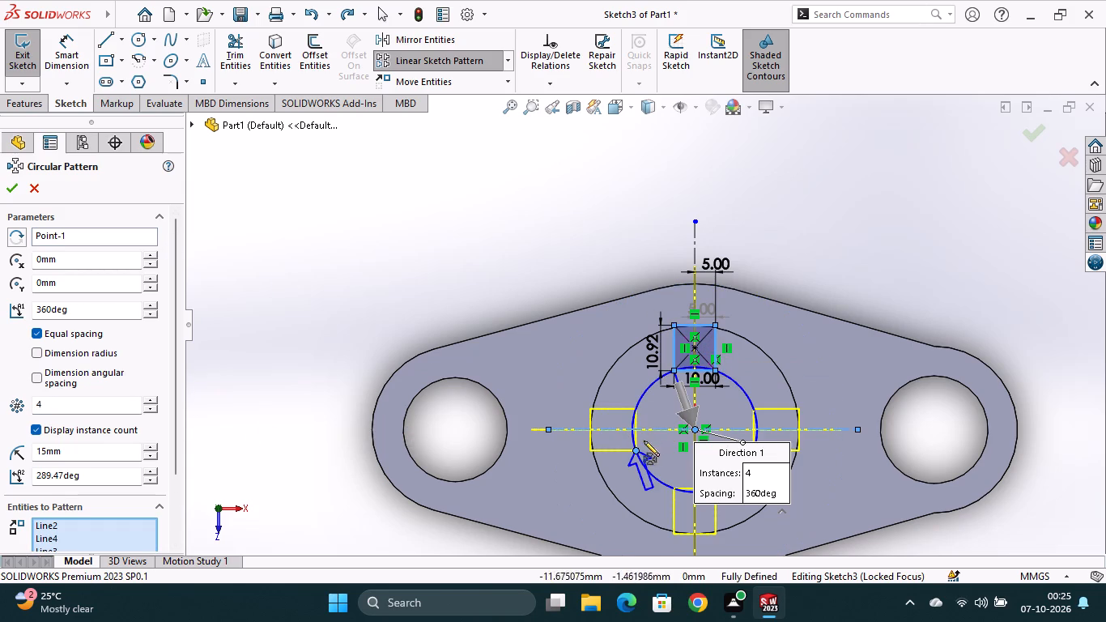
pyautogui.click(9, 190)
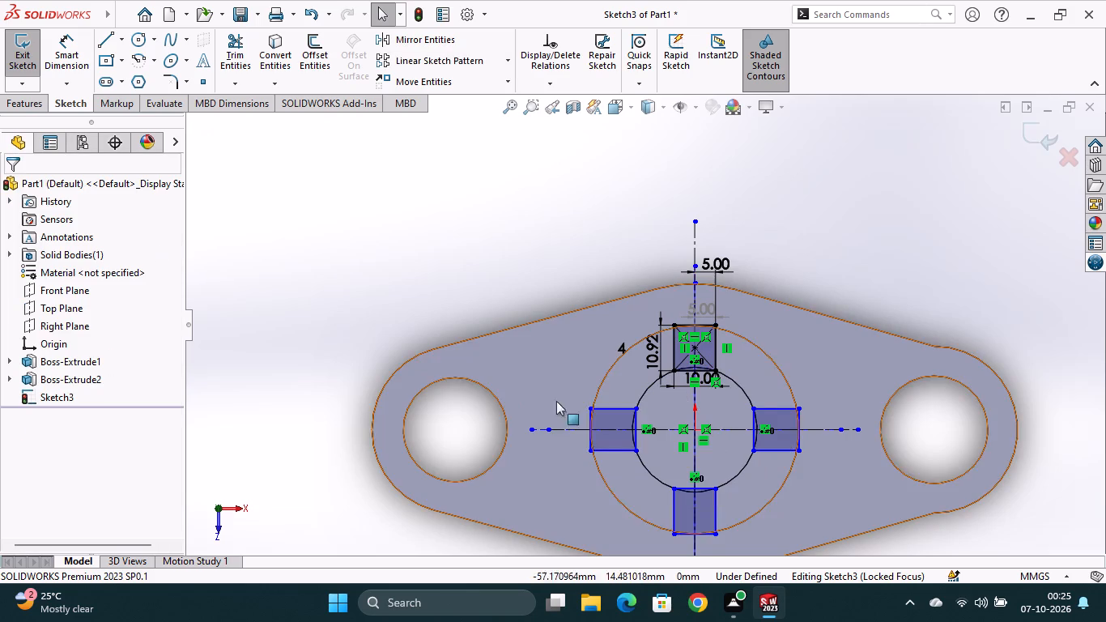
# Cut the four patterned squares 5 mm deep into the cylinder's rim with a blind Extruded Cut.
pyautogui.click(39, 104)
pyautogui.click(249, 58)
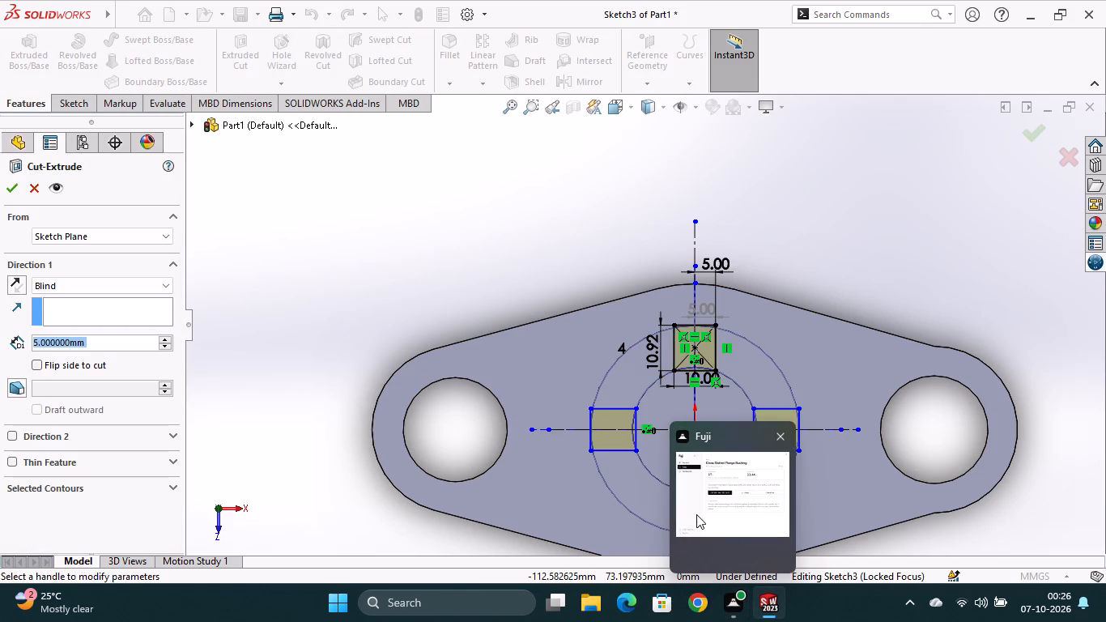
pyautogui.click(6, 191)
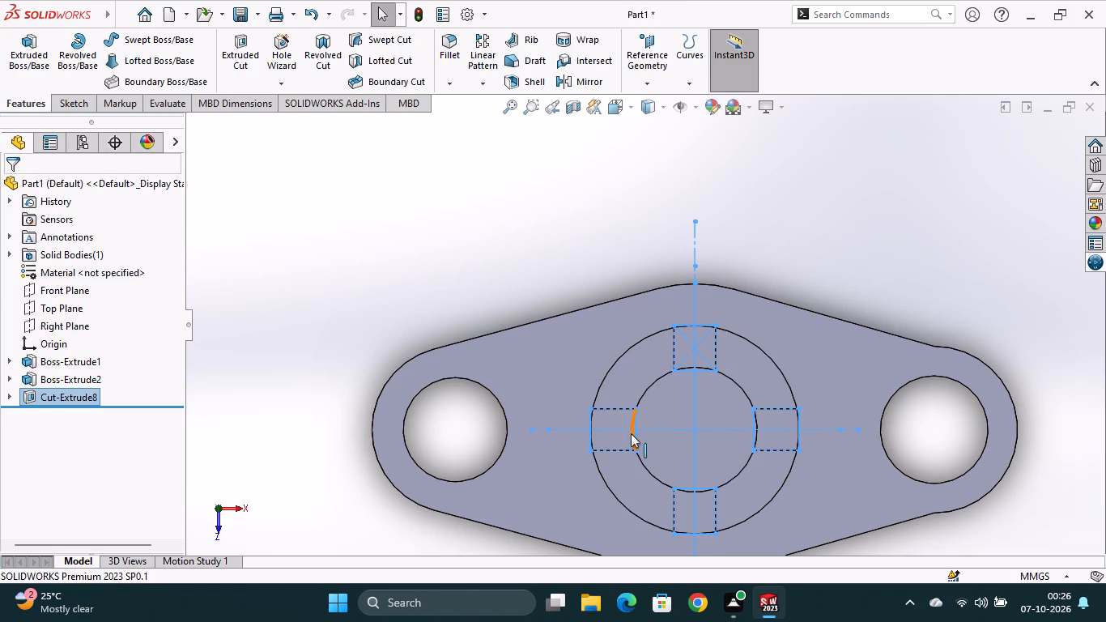
# Inspect the four-slotted bushing from several angles and review the dimensions of the cylinder and the flange.
pyautogui.moveTo(767, 500); pyautogui.dragTo(747, 382, button='middle')
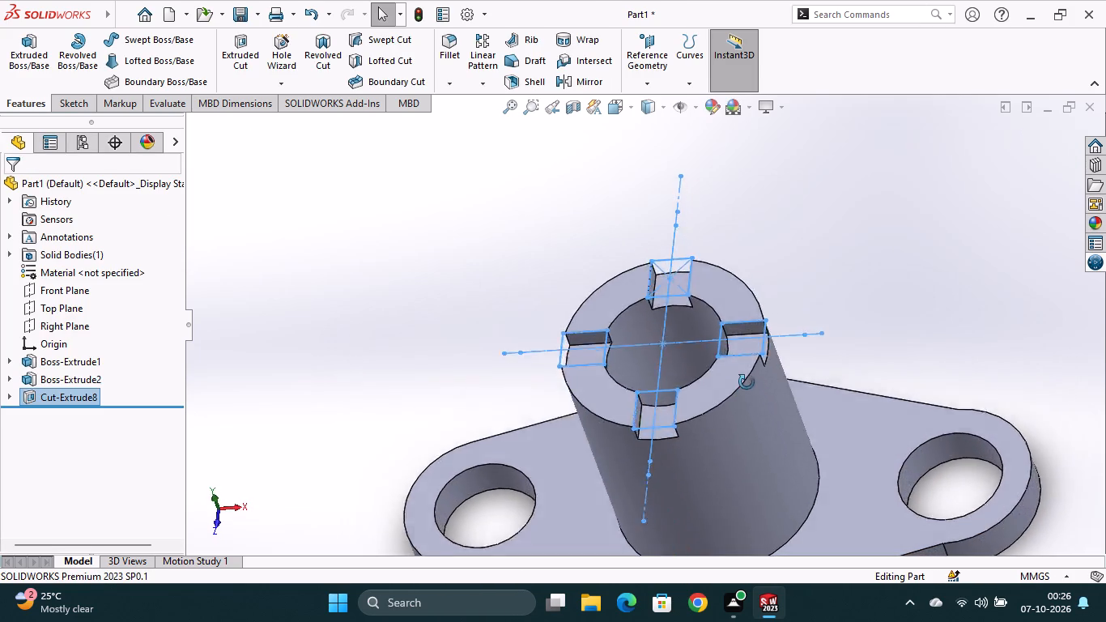
pyautogui.moveTo(747, 382); pyautogui.dragTo(793, 317, button='middle')
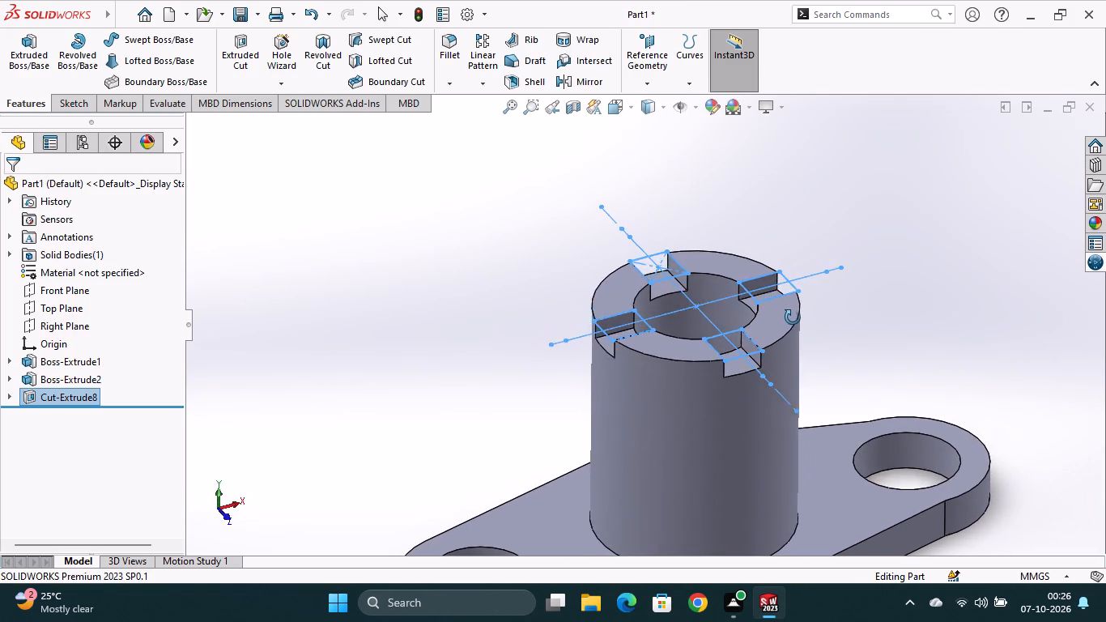
pyautogui.moveTo(793, 317); pyautogui.dragTo(810, 288, button='middle')
pyautogui.scroll(1, 814, 296)
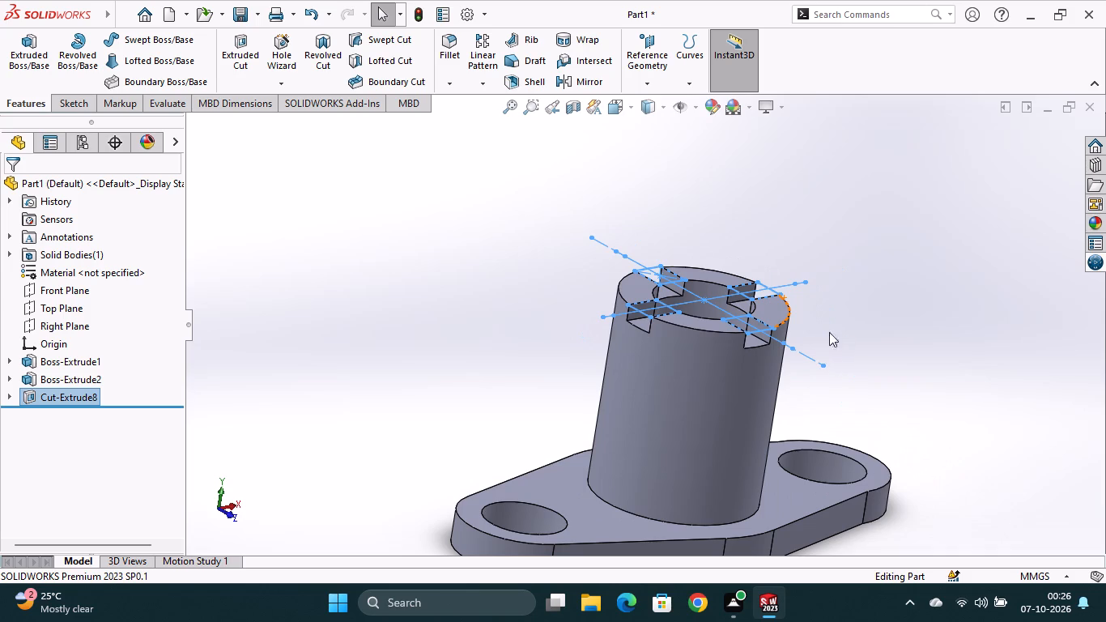
pyautogui.press('Escape')
pyautogui.moveTo(813, 386); pyautogui.dragTo(767, 382, button='middle')
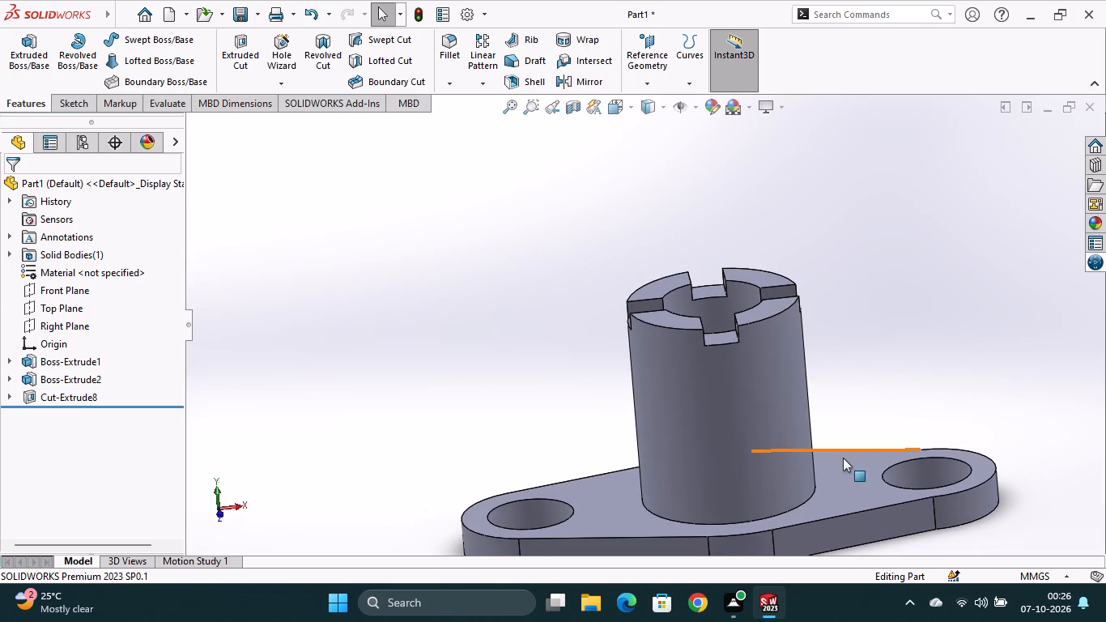
pyautogui.scroll(-1, 810, 445)
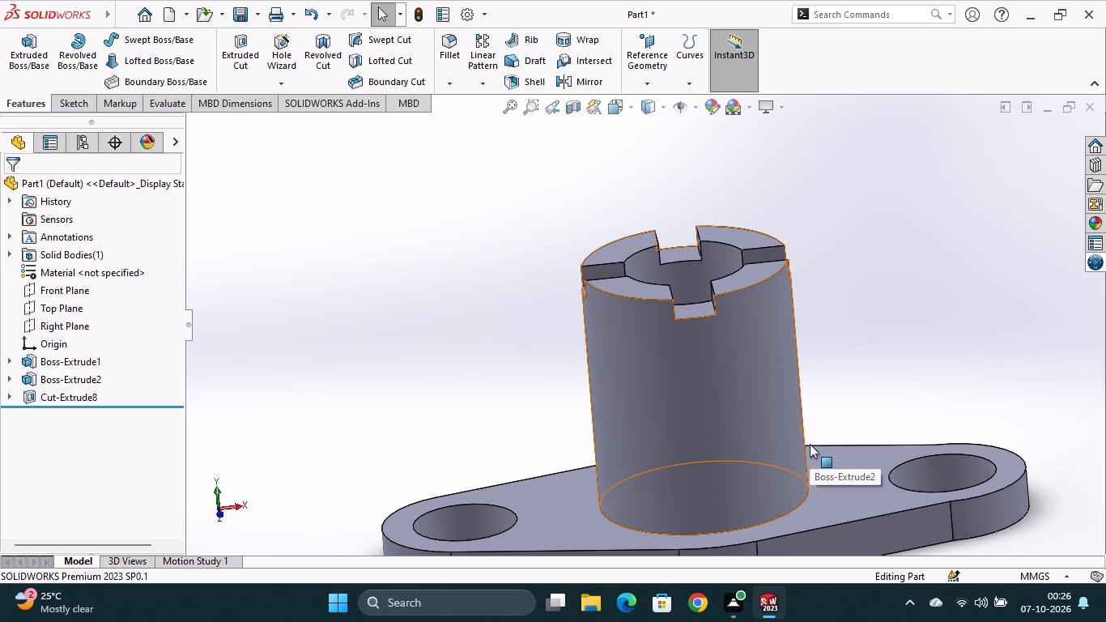
pyautogui.scroll(2, 810, 443)
pyautogui.click(695, 386)
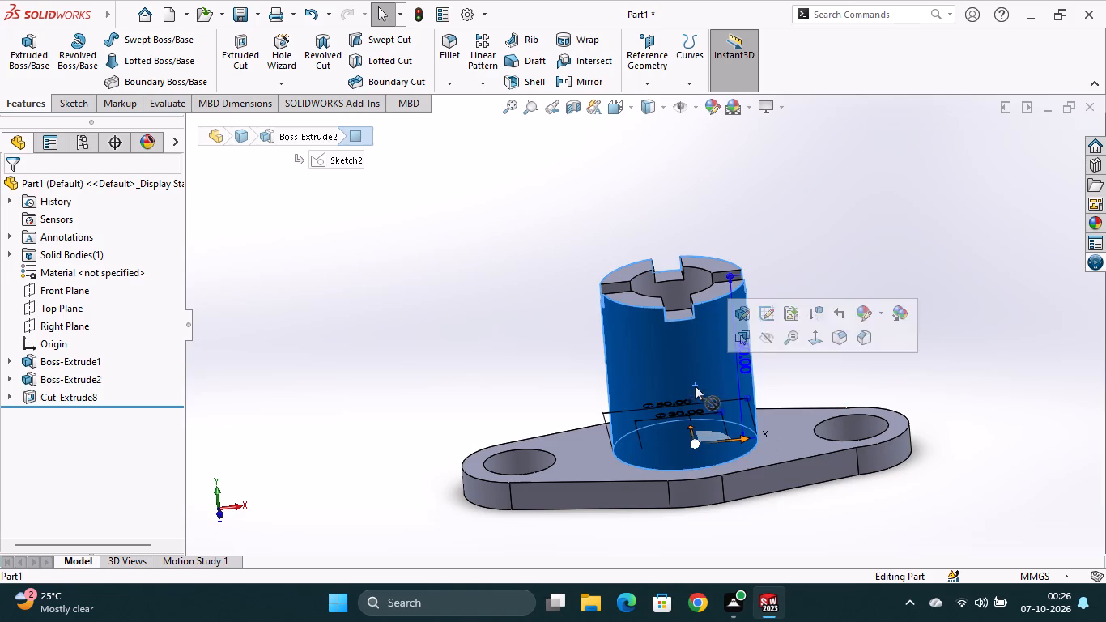
pyautogui.click(602, 471)
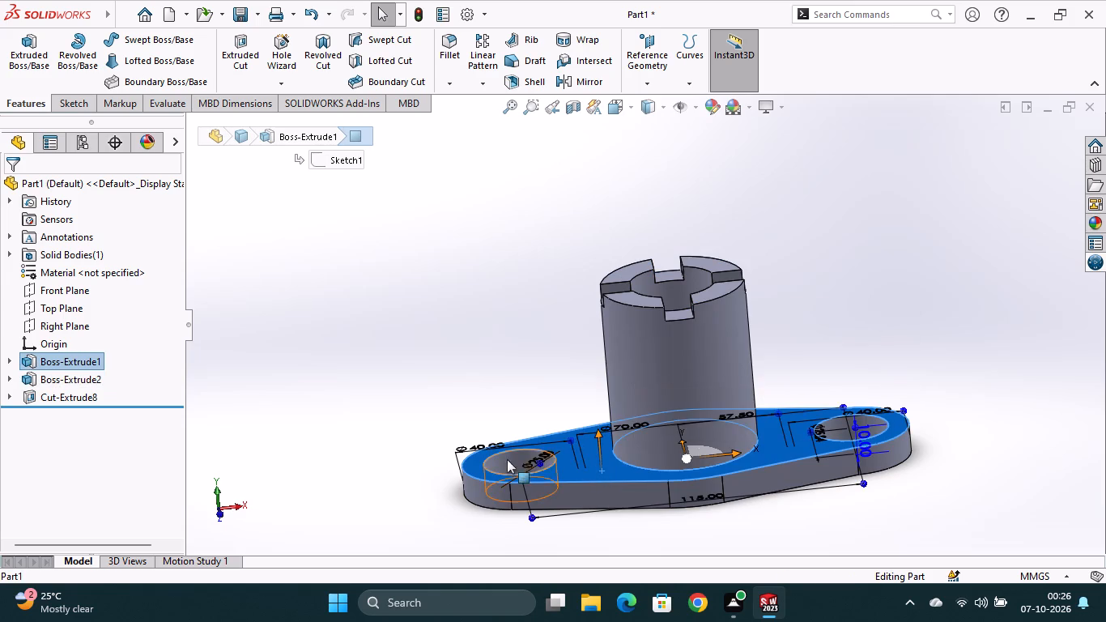
# Inspect the cylinder, the flange's side face and the slotted rim of the finished bushing up close.
pyautogui.keyDown('ctrl'); pyautogui.click(643, 375); pyautogui.keyUp('ctrl')
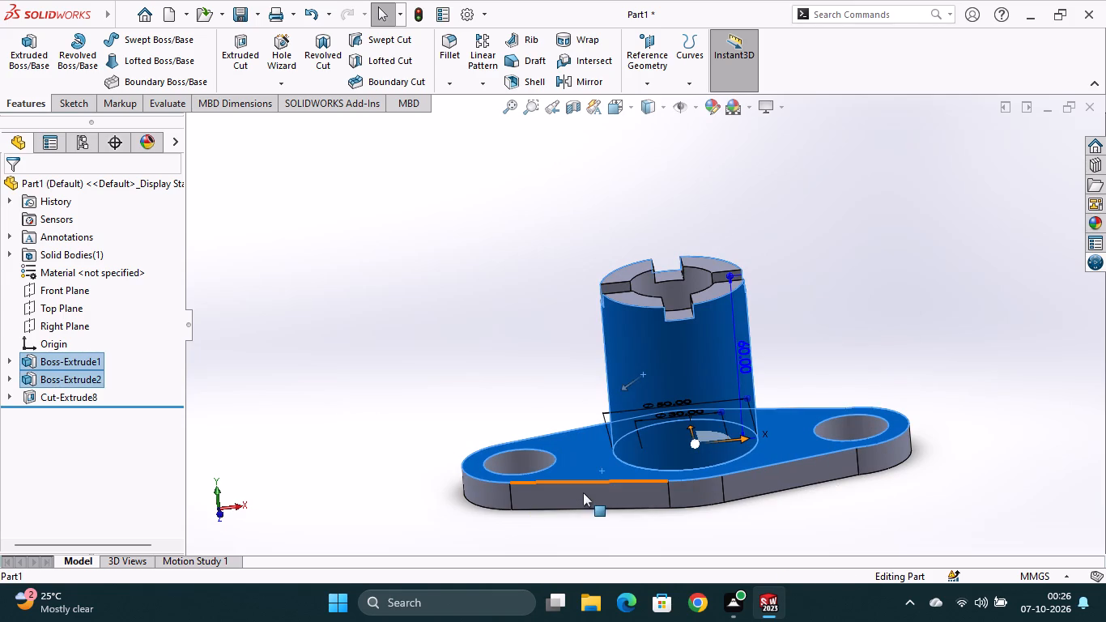
pyautogui.keyDown('ctrl'); pyautogui.click(583, 492); pyautogui.keyUp('ctrl')
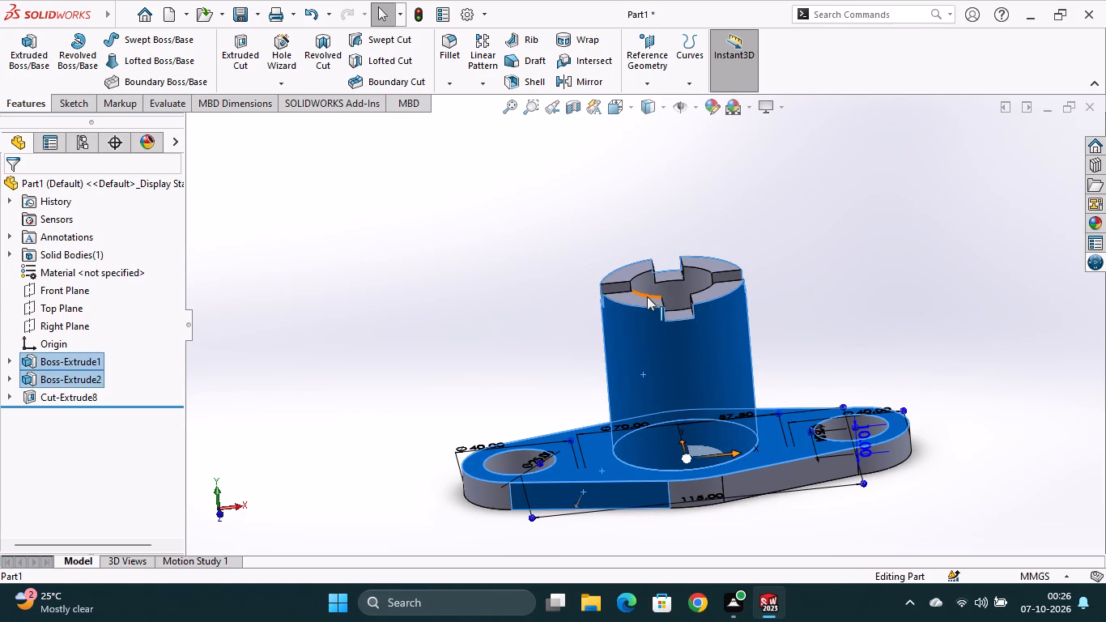
pyautogui.press('Escape')
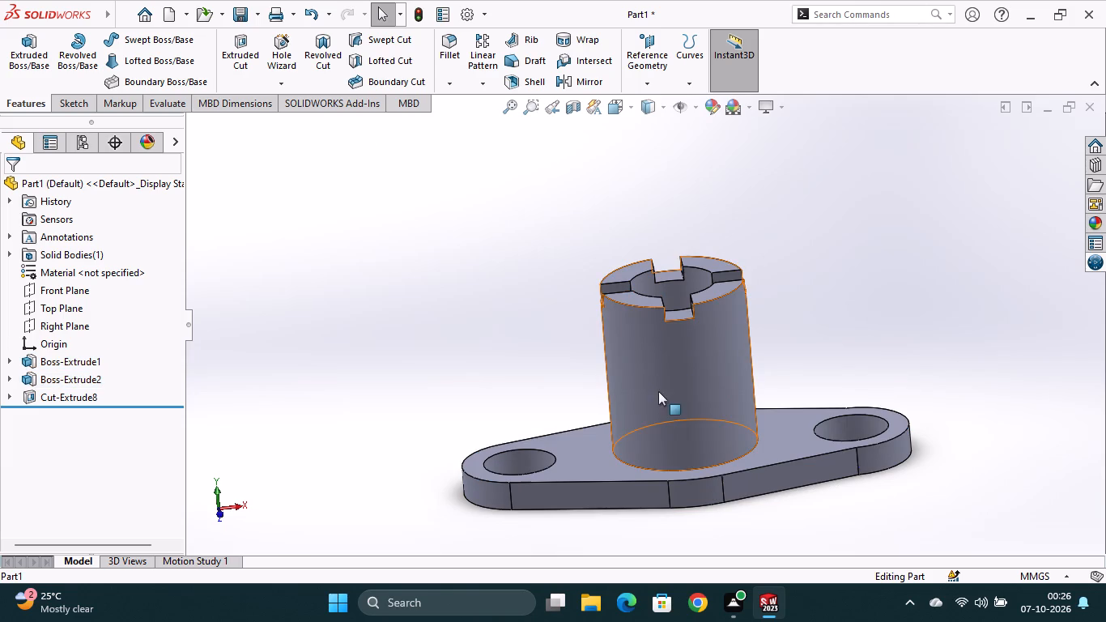
pyautogui.scroll(1, 689, 419)
pyautogui.scroll(-1, 689, 419)
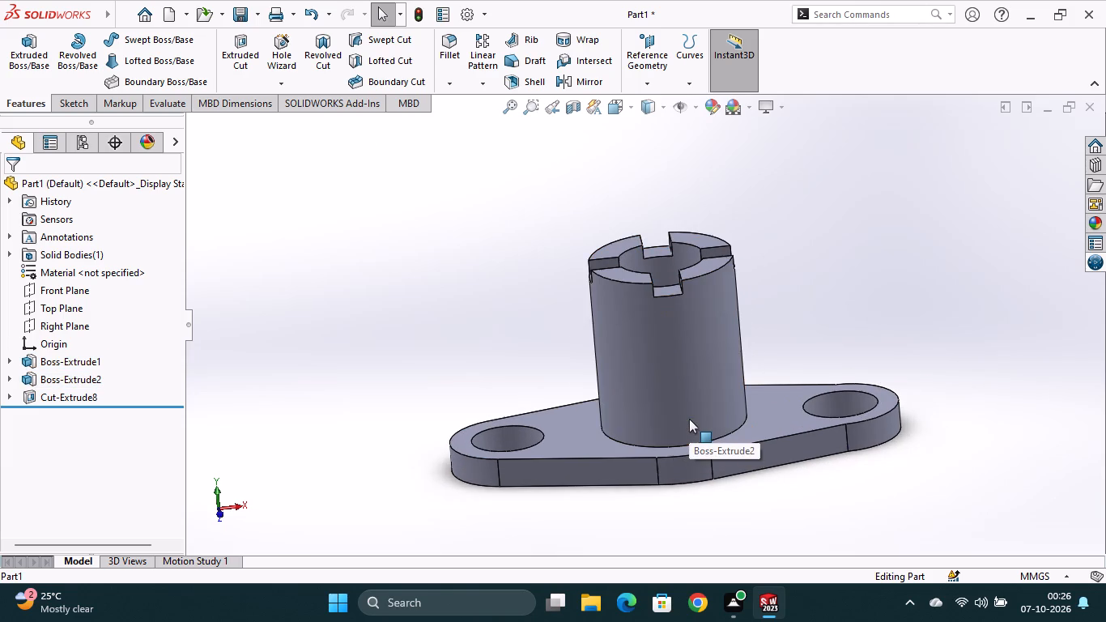
pyautogui.scroll(-1, 689, 419)
pyautogui.scroll(-1, 641, 315)
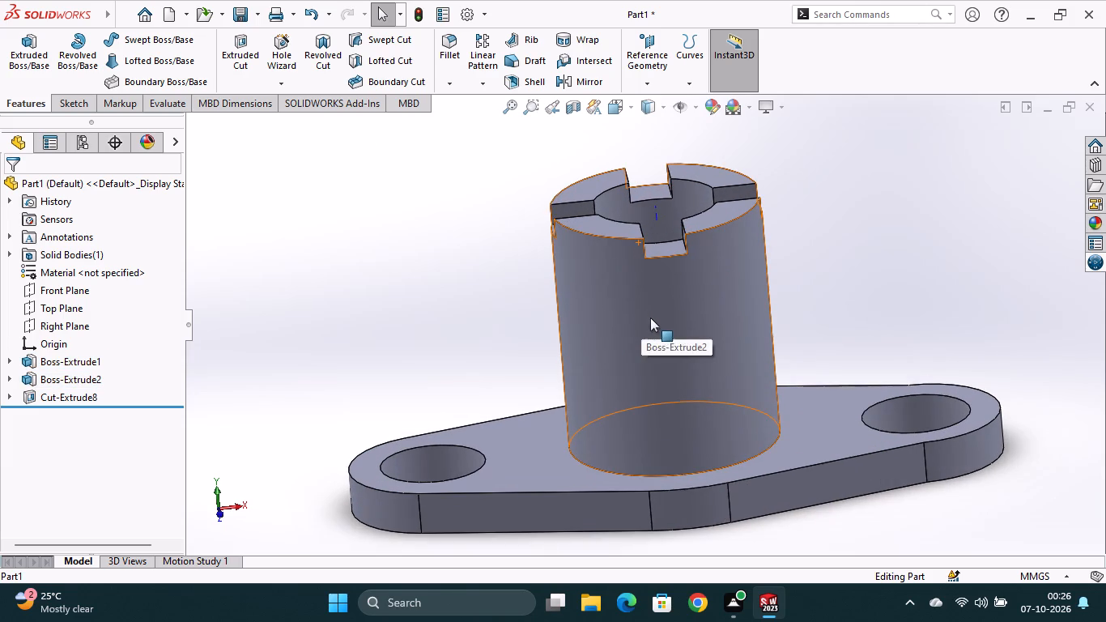
pyautogui.scroll(-2, 680, 333)
# Set the bushing to the standard isometric view.
pyautogui.click(630, 108)
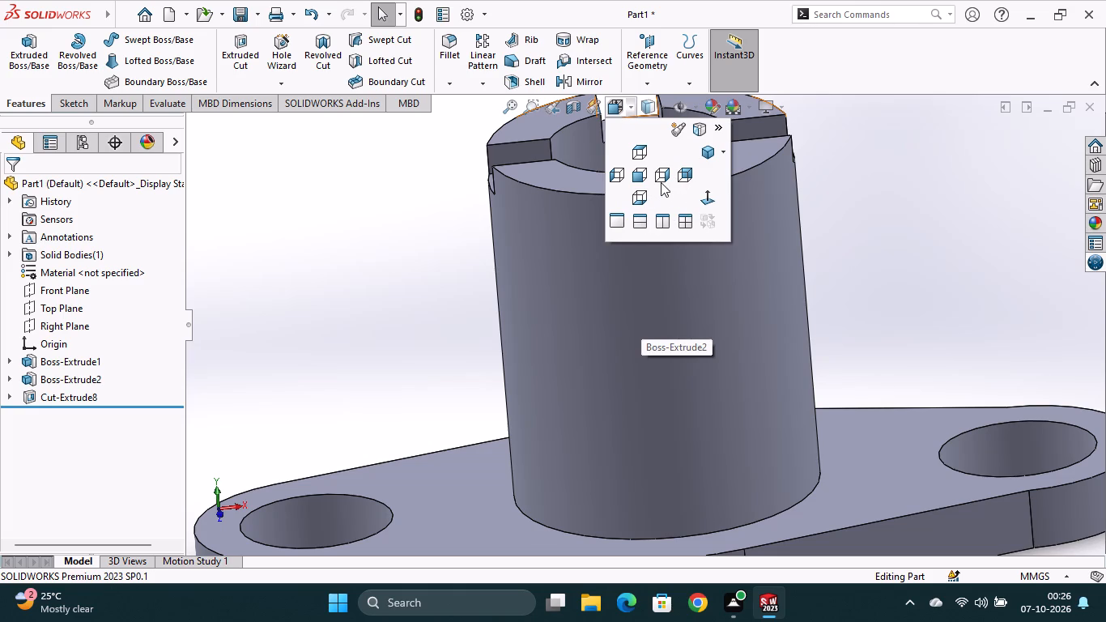
pyautogui.click(708, 156)
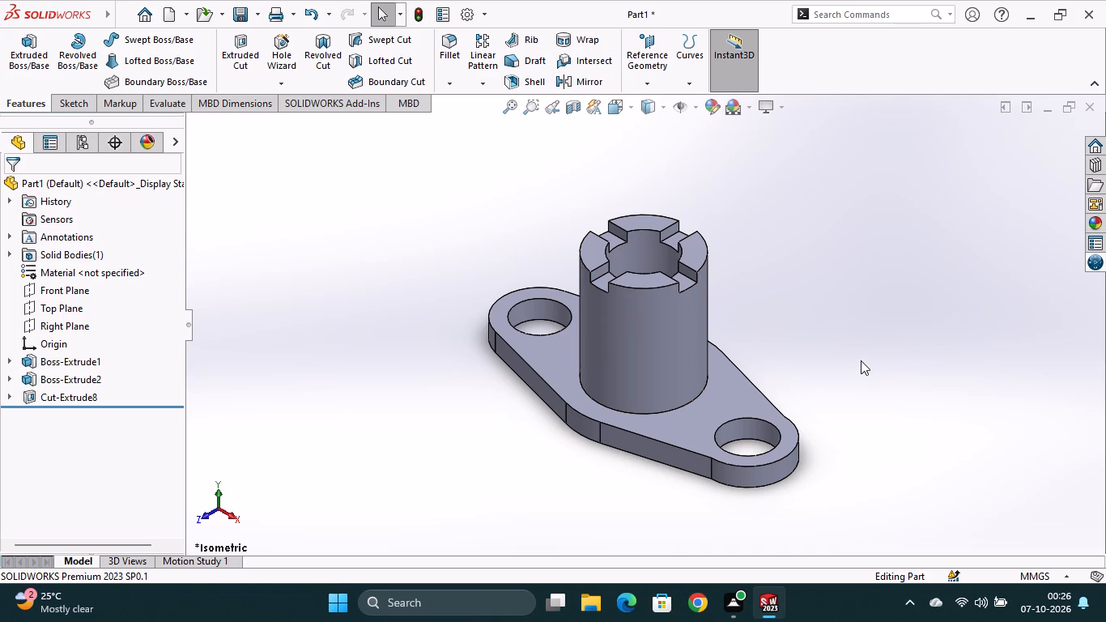
# Start saving the part and choose the Cross-Slotted Flange Bushing folder inside the fuji folder as its location.
pyautogui.hotkey('ctrl', 's')
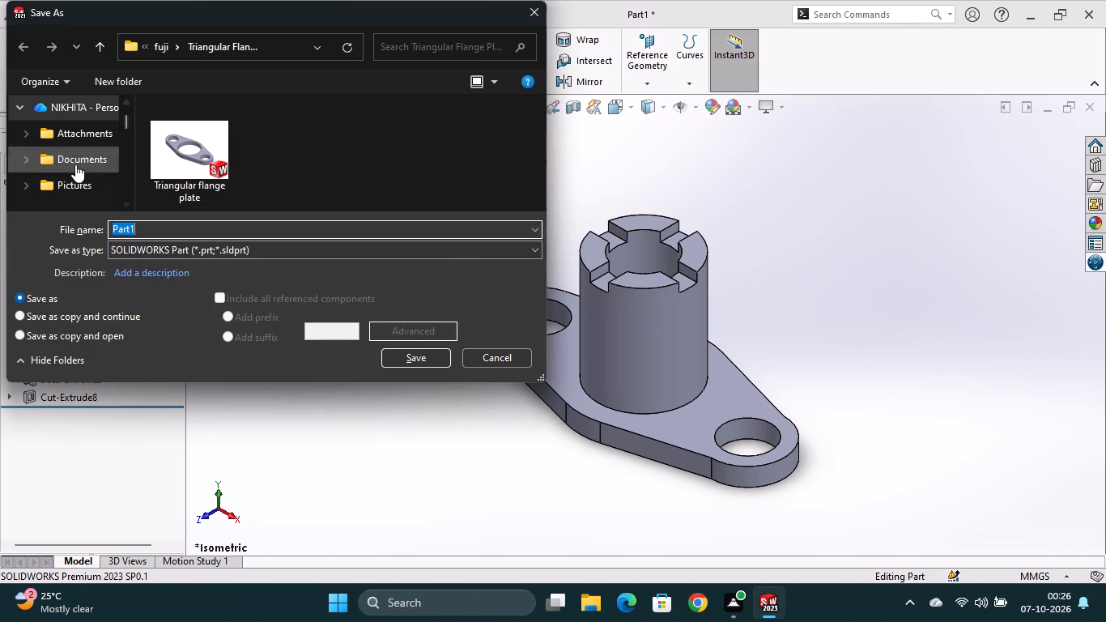
pyautogui.scroll(-1, 87, 151)
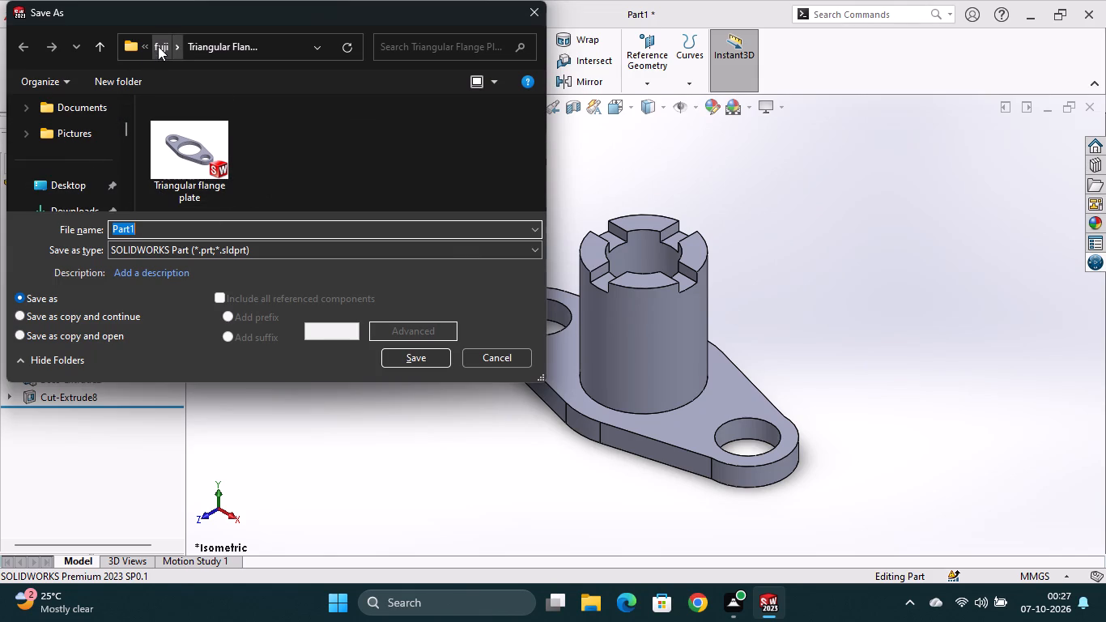
pyautogui.click(158, 46)
pyautogui.scroll(-3, 215, 194)
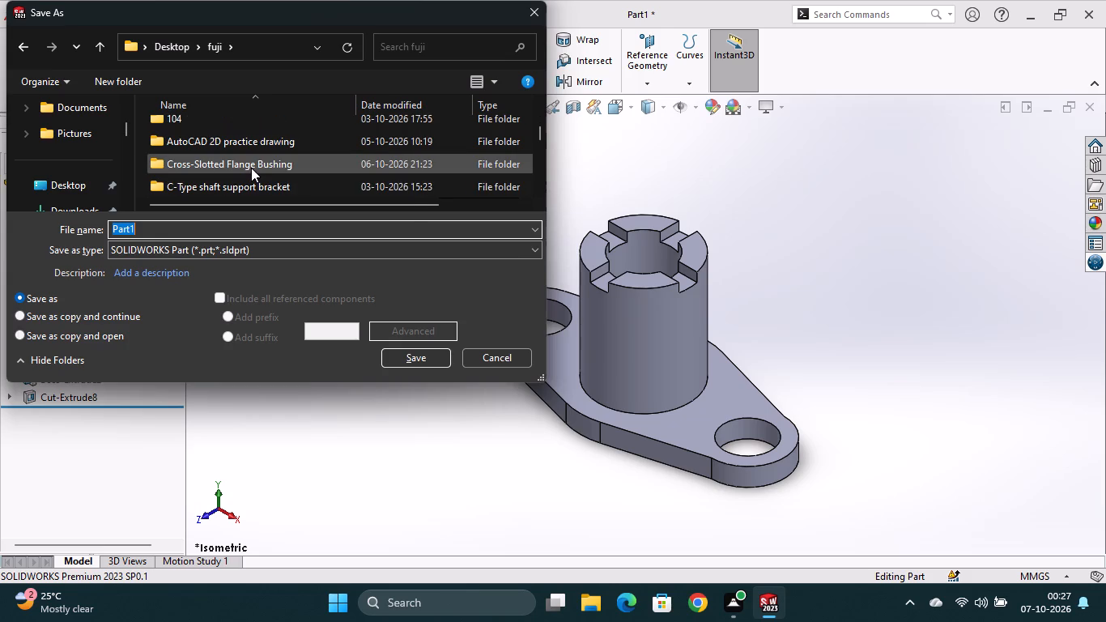
pyautogui.scroll(-1, 255, 165)
pyautogui.scroll(1, 256, 161)
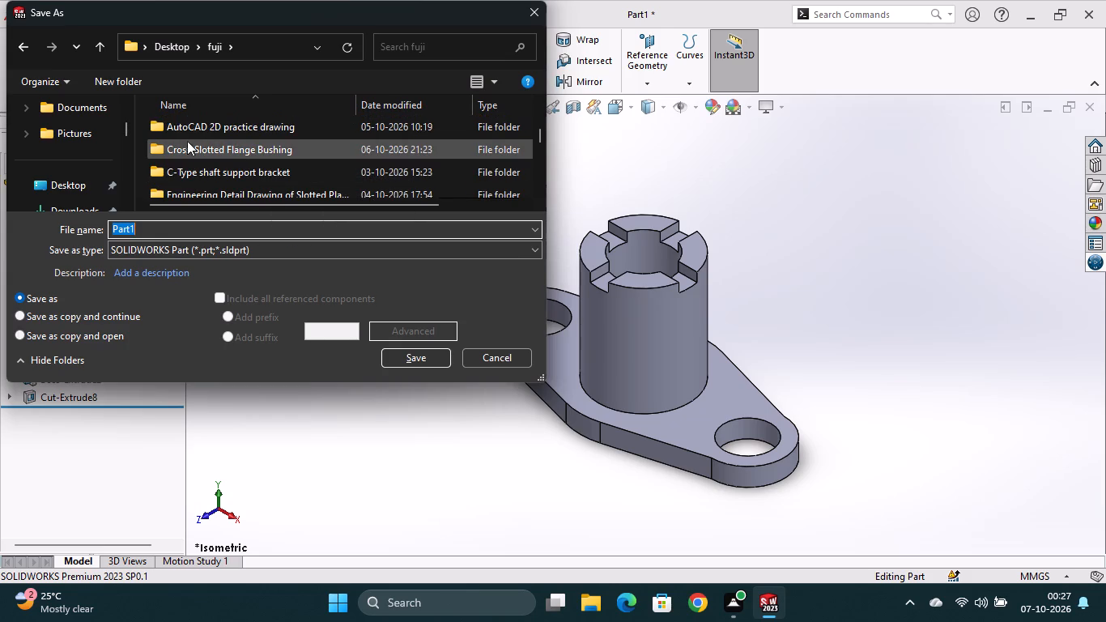
pyautogui.doubleClick(258, 151)
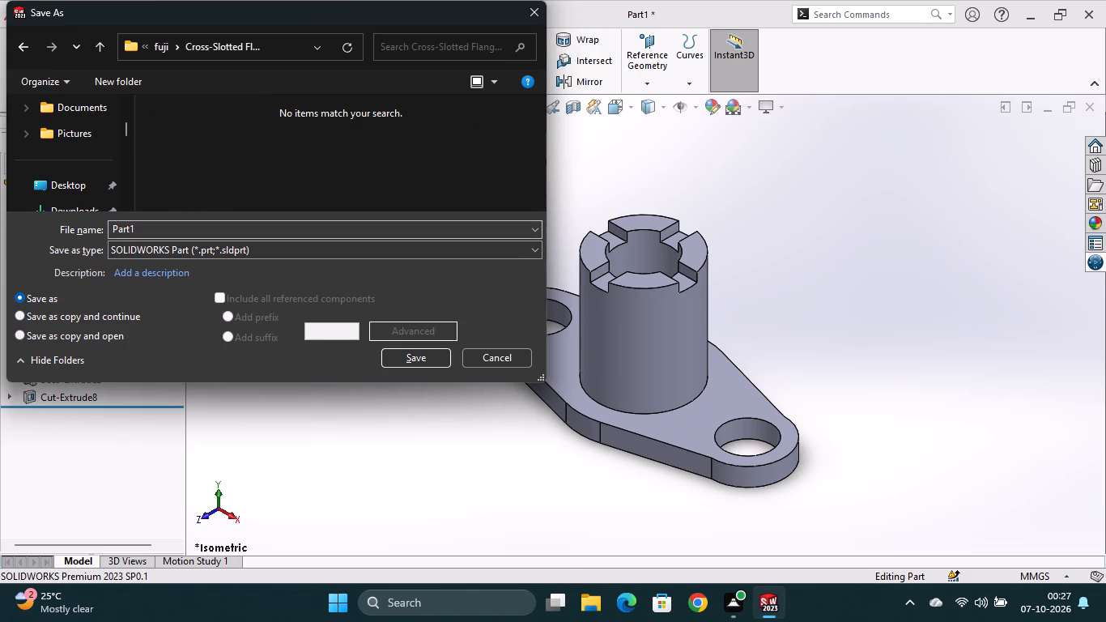
# Name the file "Cross slotted flange bushing" and save it as a SOLIDWORKS part.
pyautogui.moveTo(162, 226); pyautogui.dragTo(104, 226)
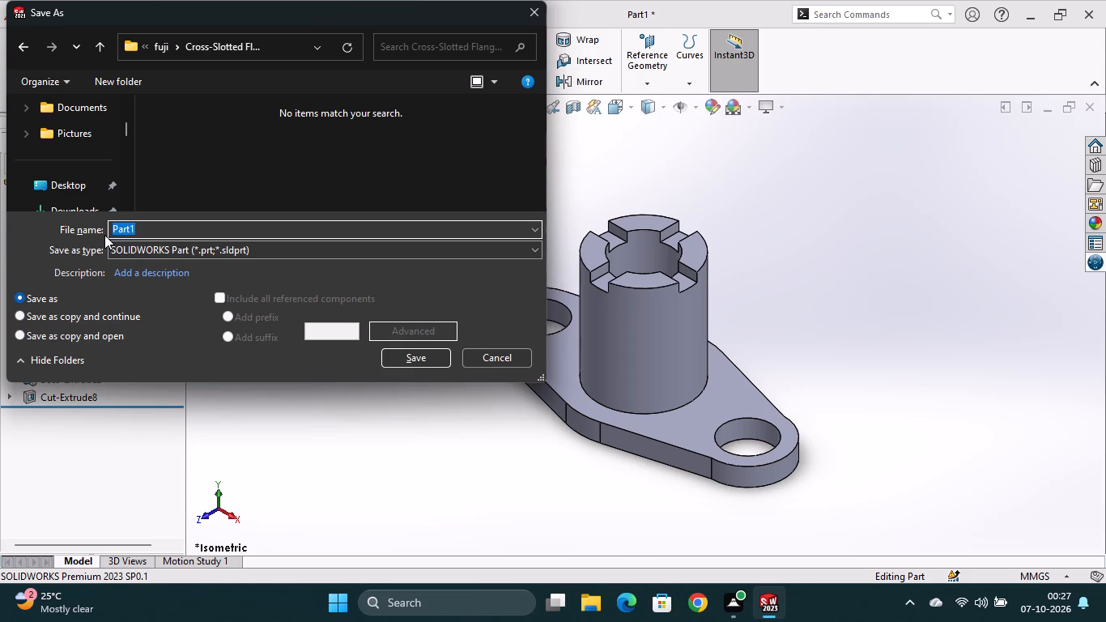
pyautogui.press('BackSpace')
pyautogui.press('d')
pyautogui.press('BackSpace')
pyautogui.write('slotted')
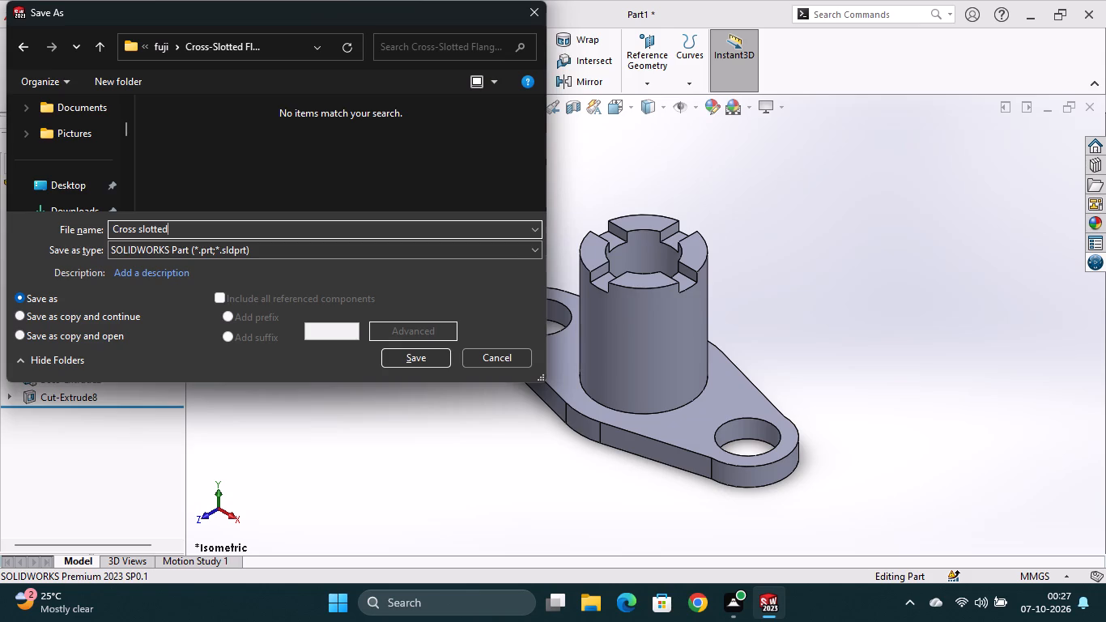
pyautogui.write('flanged')
pyautogui.press('space')
pyautogui.press('BackSpace')
pyautogui.press('BackSpace')
pyautogui.press('space')
pyautogui.write('blushing')
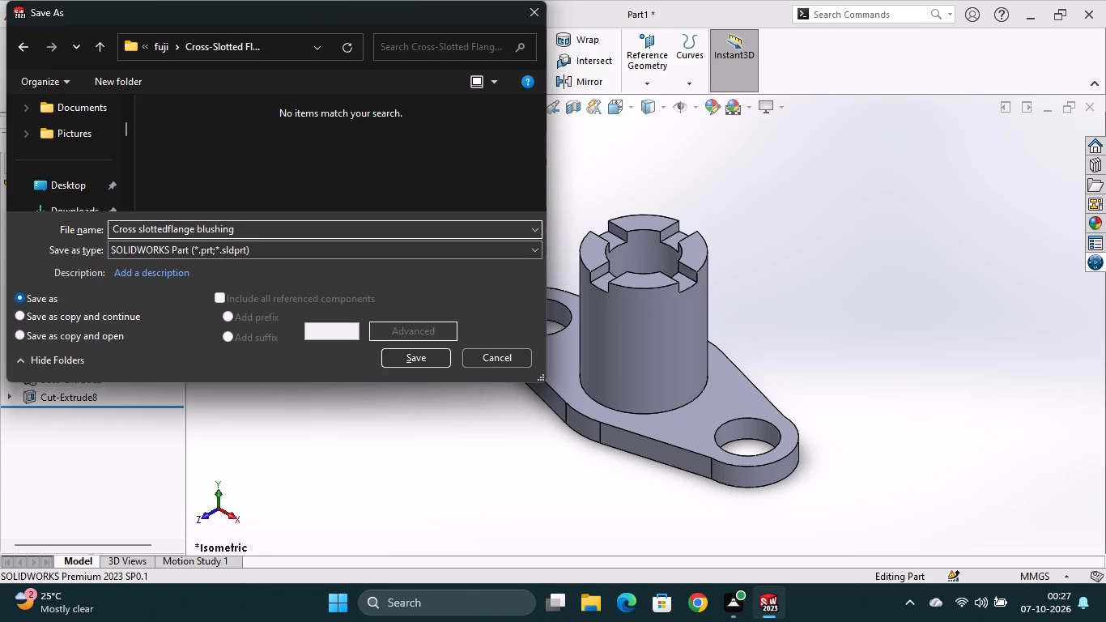
pyautogui.press('BackSpace')
pyautogui.press('BackSpace')
pyautogui.press('BackSpace')
pyautogui.press('BackSpace')
pyautogui.press('BackSpace')
pyautogui.press('BackSpace')
pyautogui.press('BackSpace')
pyautogui.write('ushing')
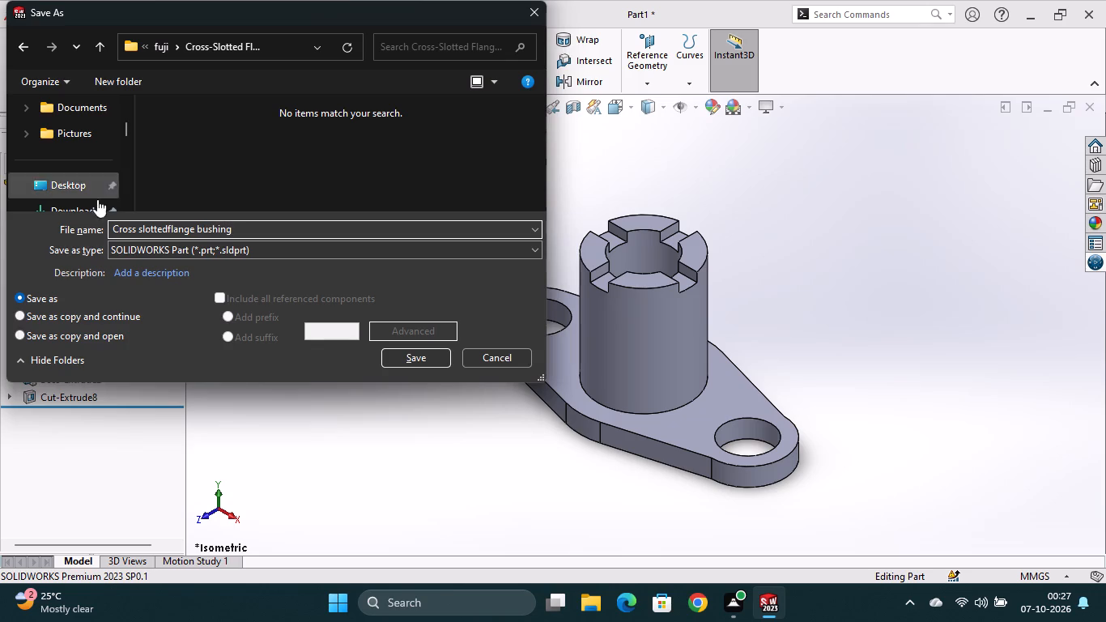
pyautogui.click(166, 225)
pyautogui.press('space')
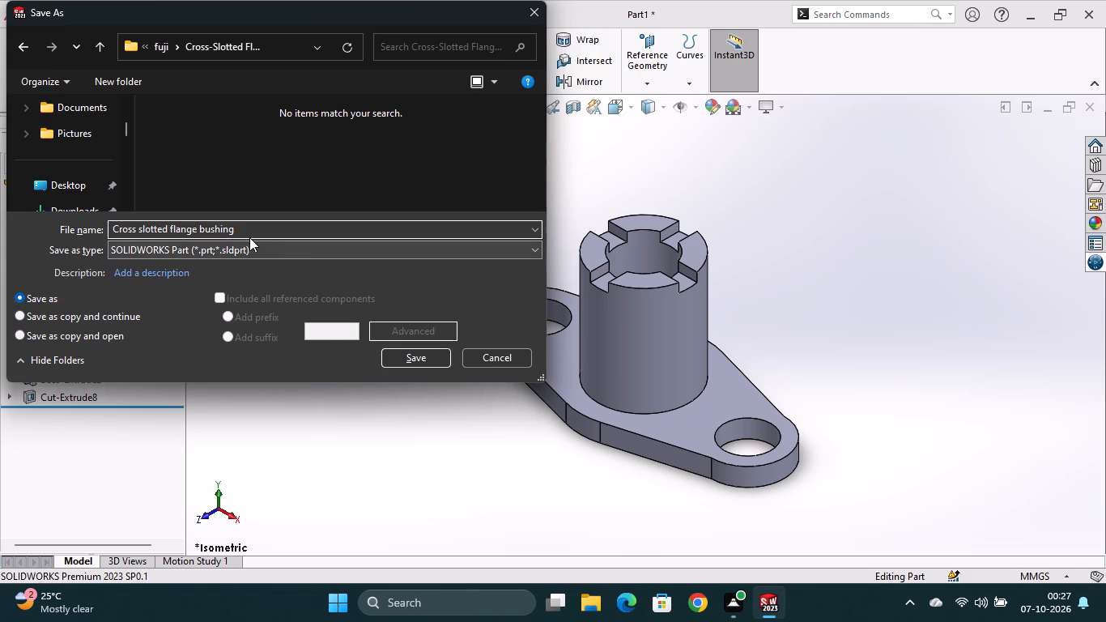
pyautogui.click(401, 360)
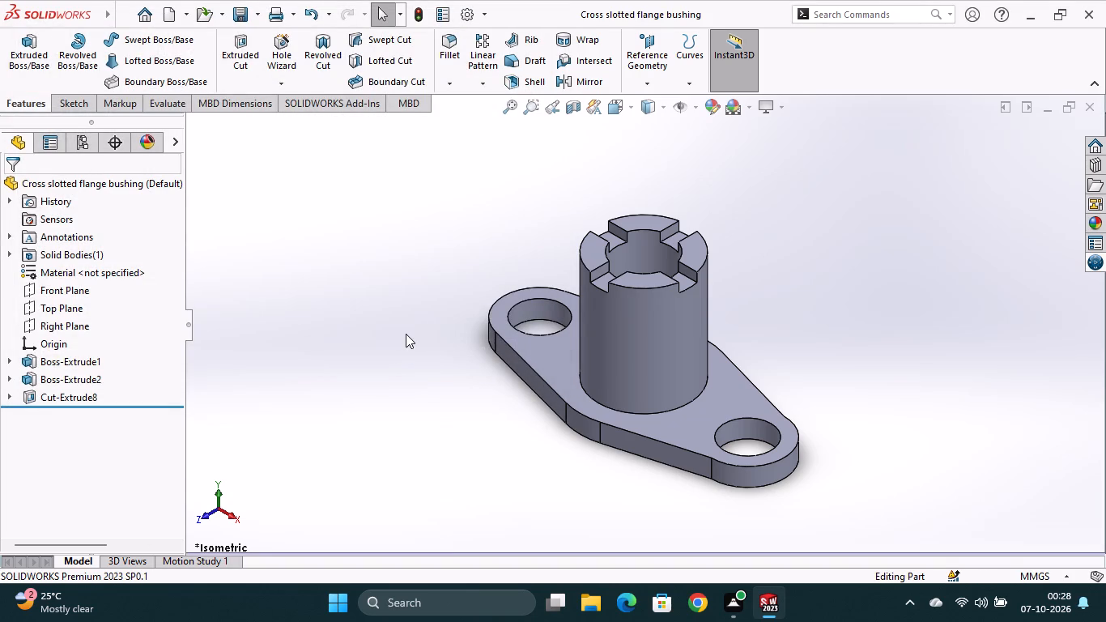
pyautogui.hotkey('ctrl', 's')
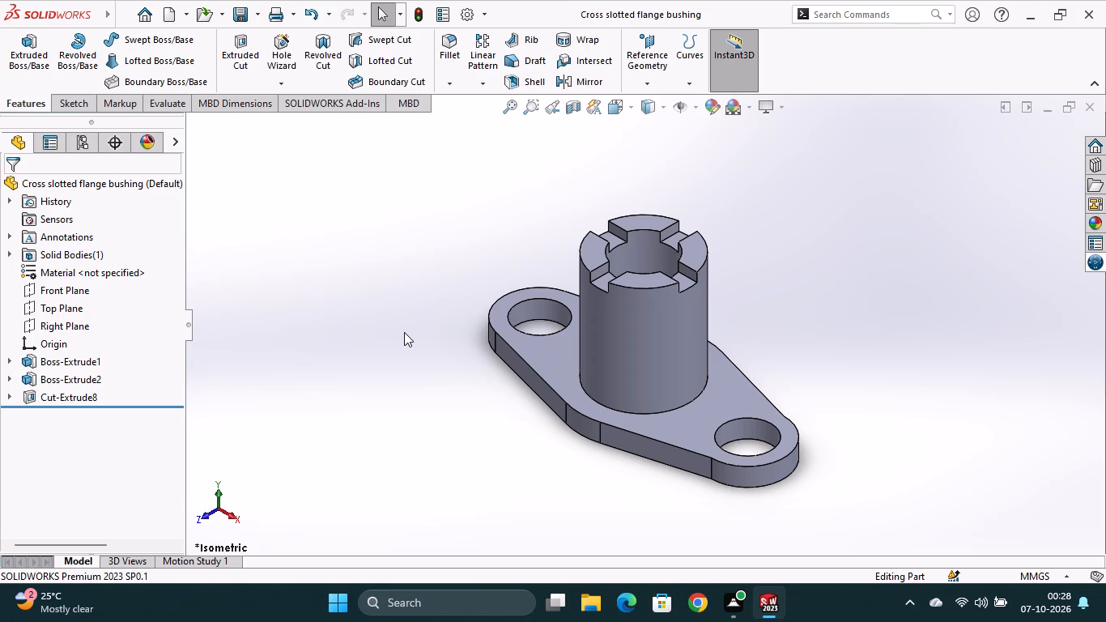
# Save a PDF copy of the part in the same folder, keeping the file name "Cross slotted flange bushing".
pyautogui.click(260, 16)
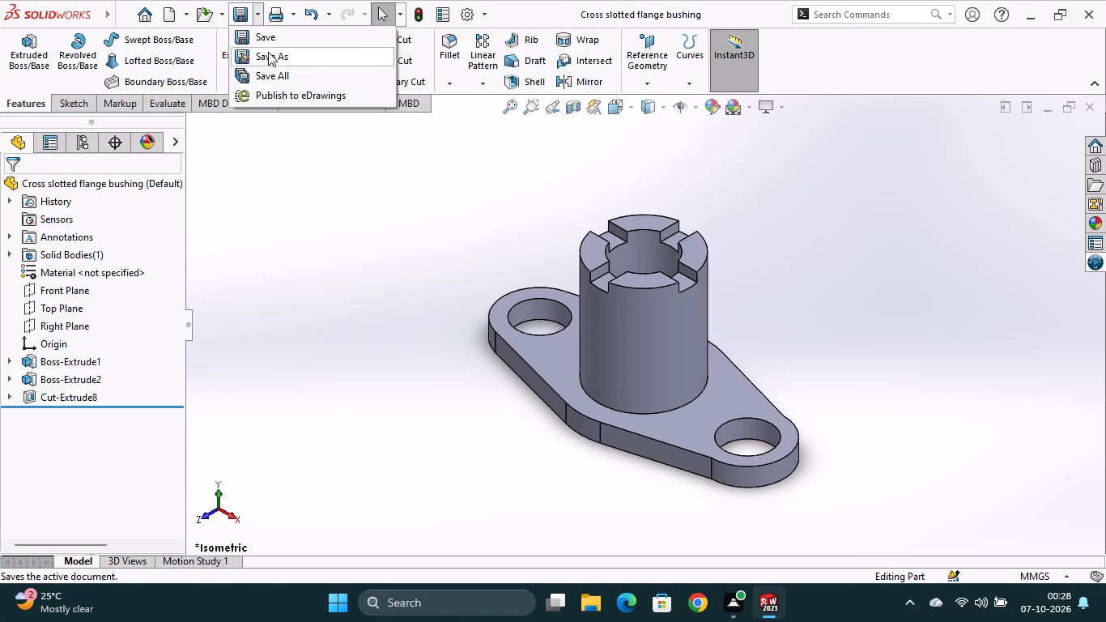
pyautogui.click(268, 52)
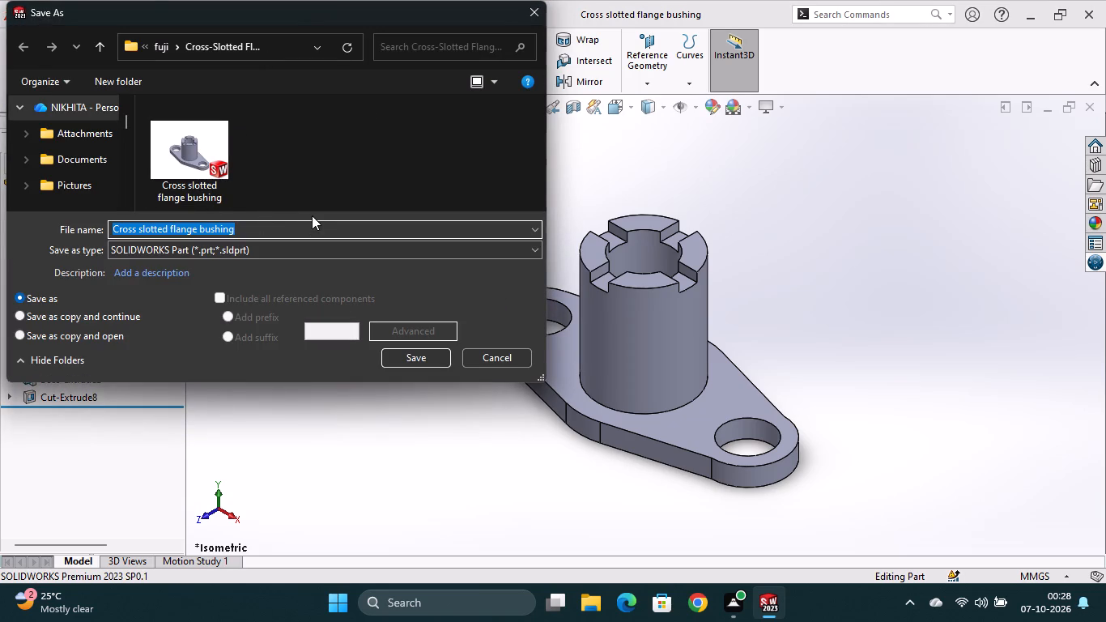
pyautogui.click(313, 247)
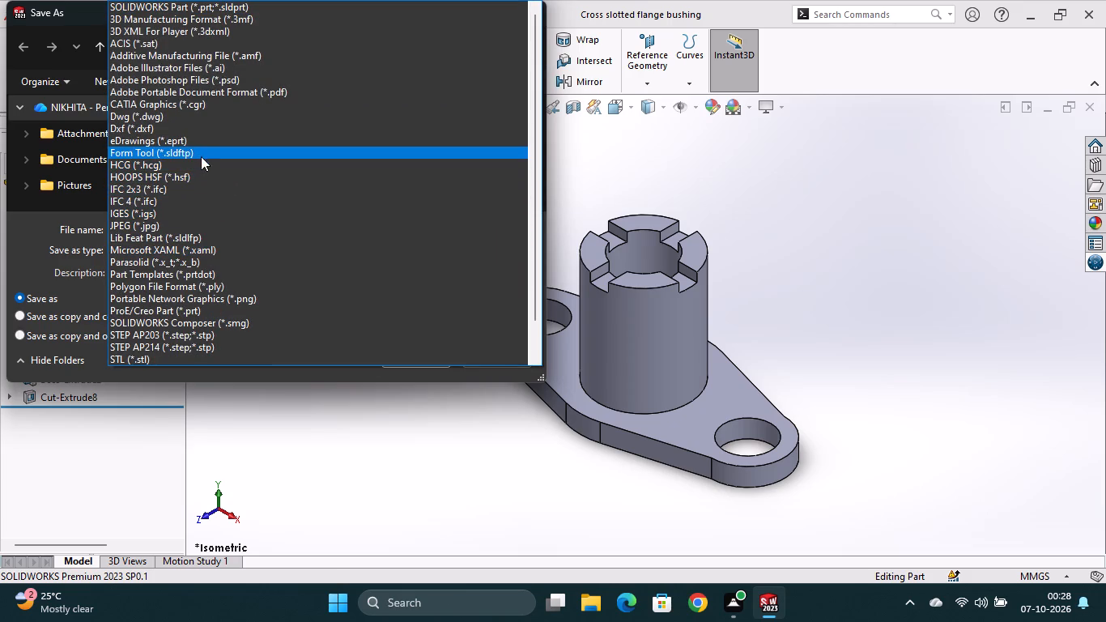
pyautogui.click(304, 92)
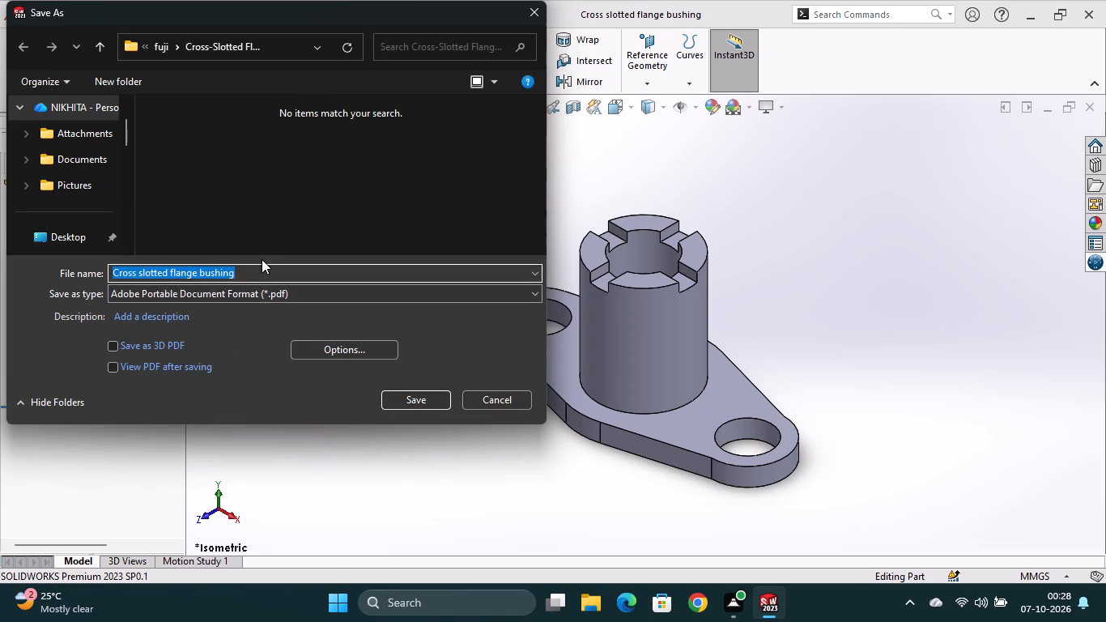
pyautogui.click(423, 398)
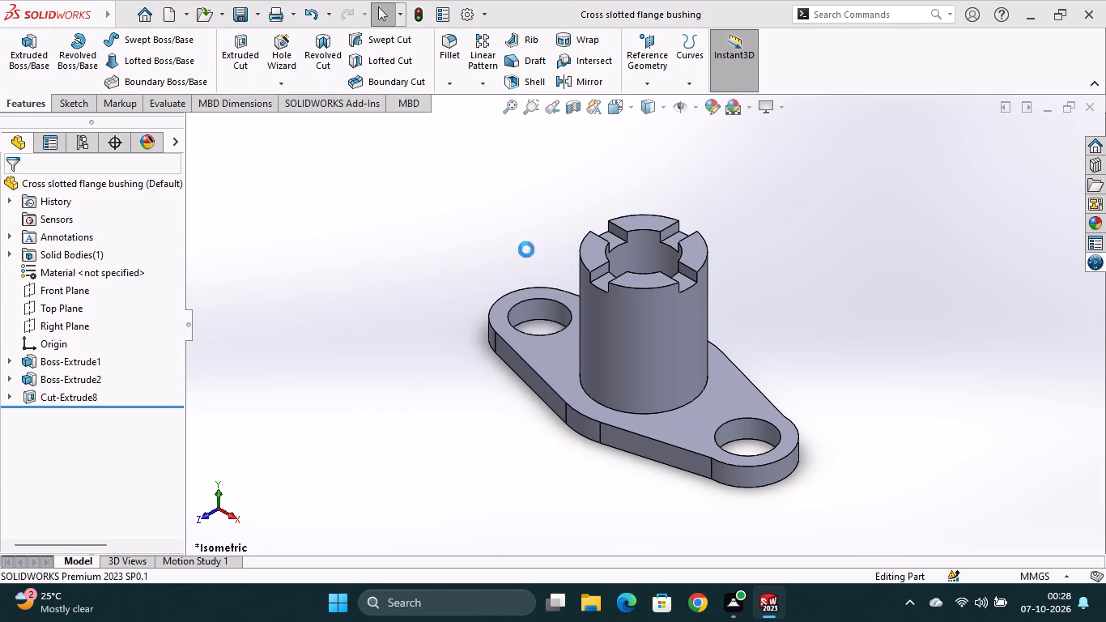
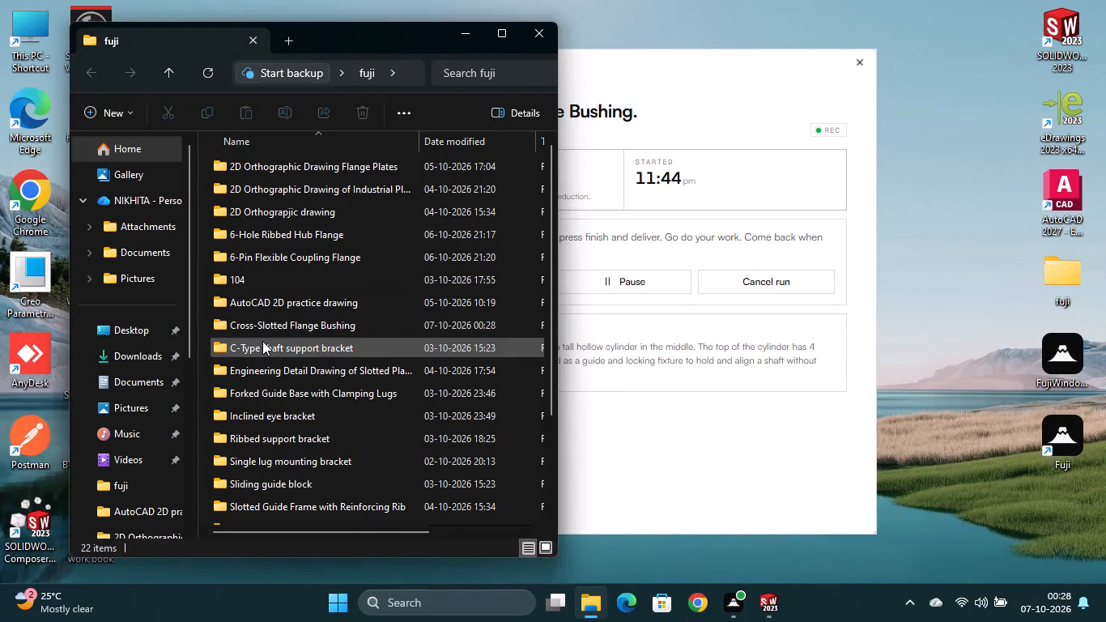
# In File Explorer, open the Cross-Slotted Flange Bushing folder inside the fuji folder to check the saved files.
pyautogui.doubleClick(262, 330)
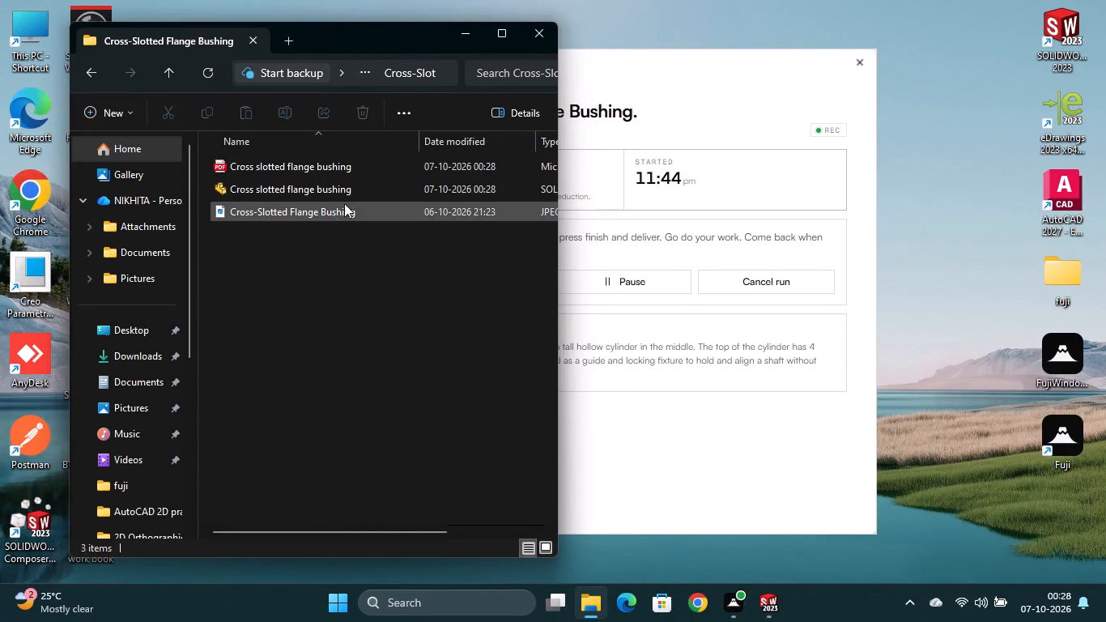